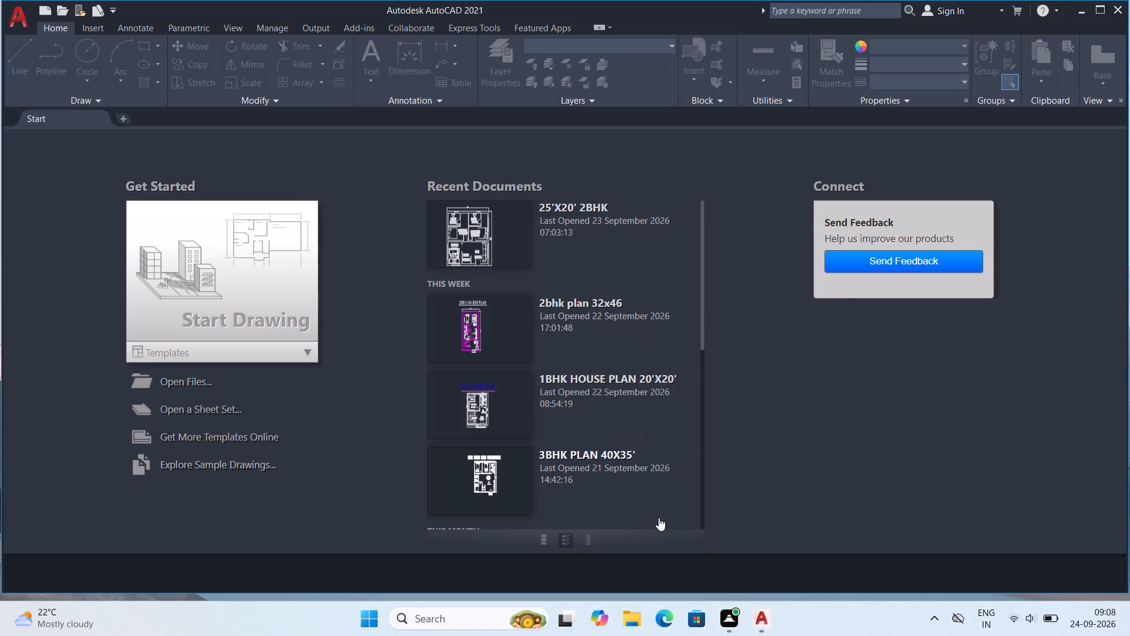
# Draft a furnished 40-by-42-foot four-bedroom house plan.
# Start a new blank drawing.
pyautogui.scroll(-1, 363, 357)
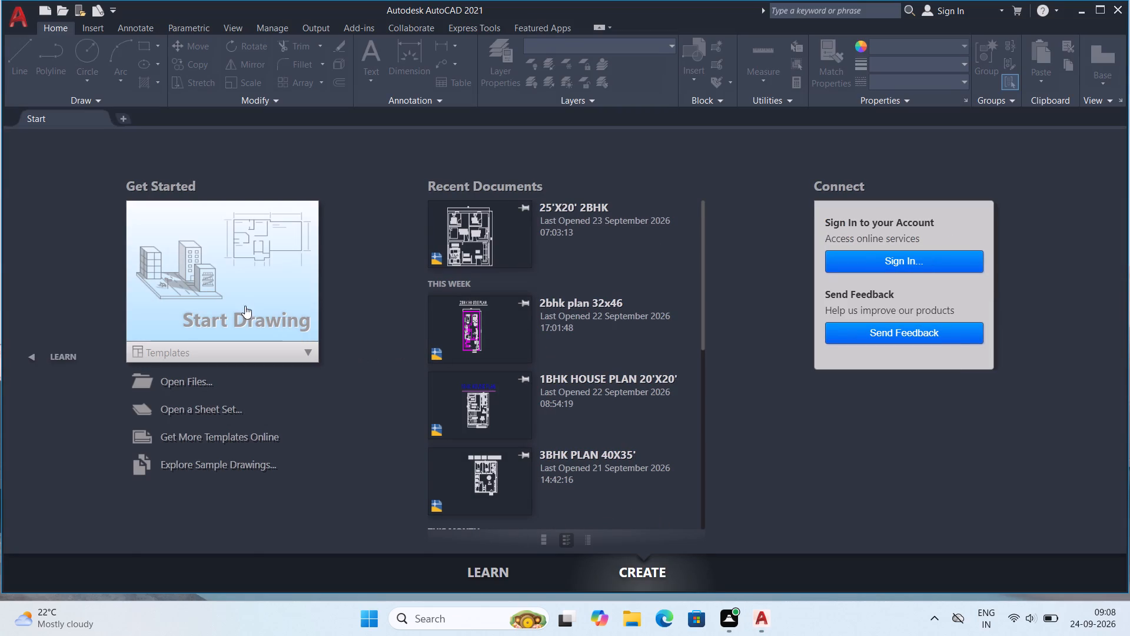
pyautogui.click(231, 294)
pyautogui.rightClick(230, 284)
pyautogui.click(240, 308)
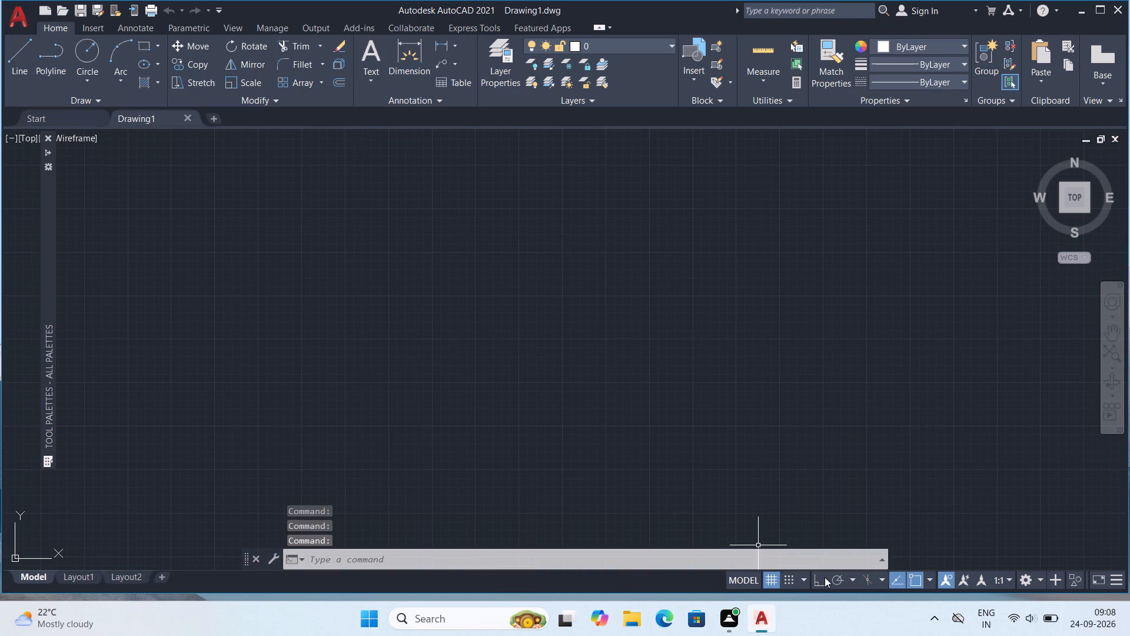
# Open the Options and apply the existing Open and Save settings.
pyautogui.click(816, 563)
pyautogui.write('op')
pyautogui.press('Return')
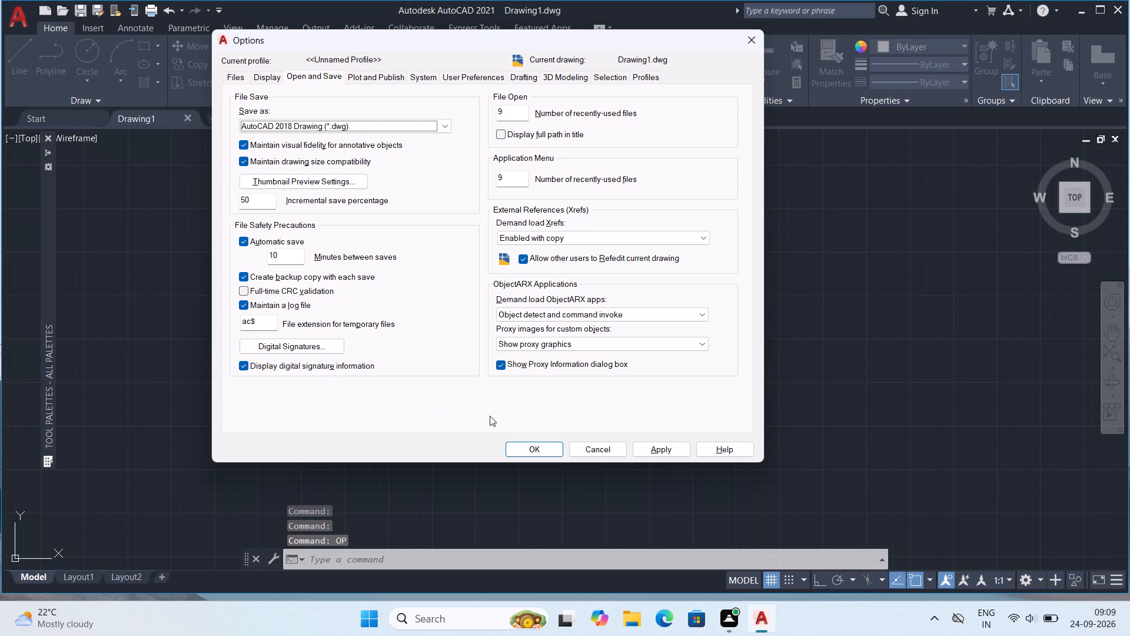
pyautogui.click(682, 447)
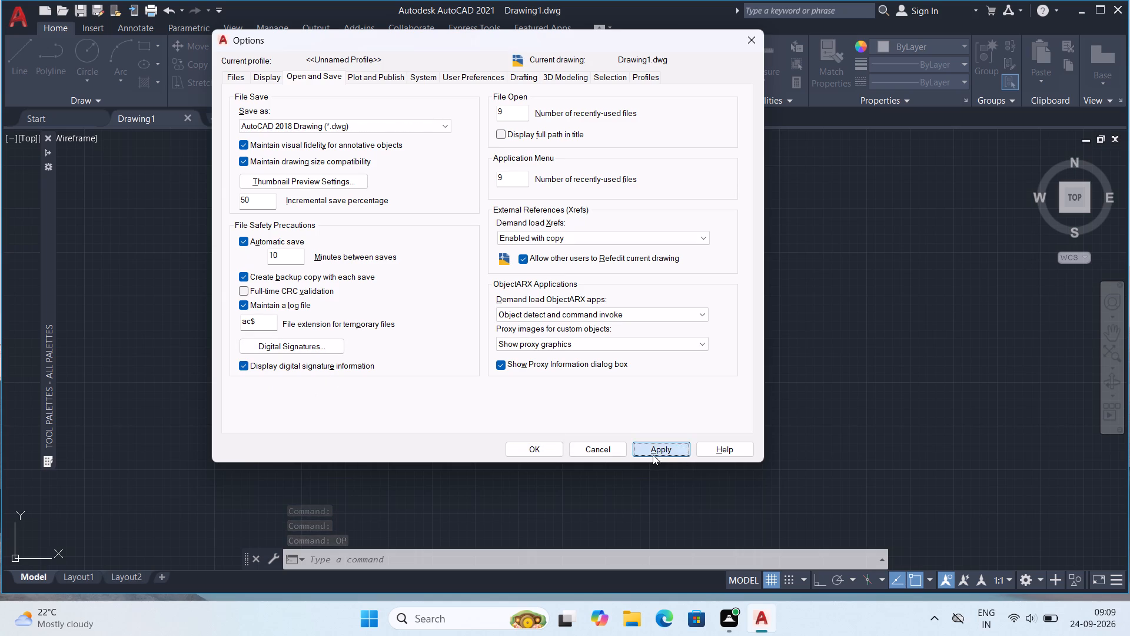
pyautogui.click(549, 456)
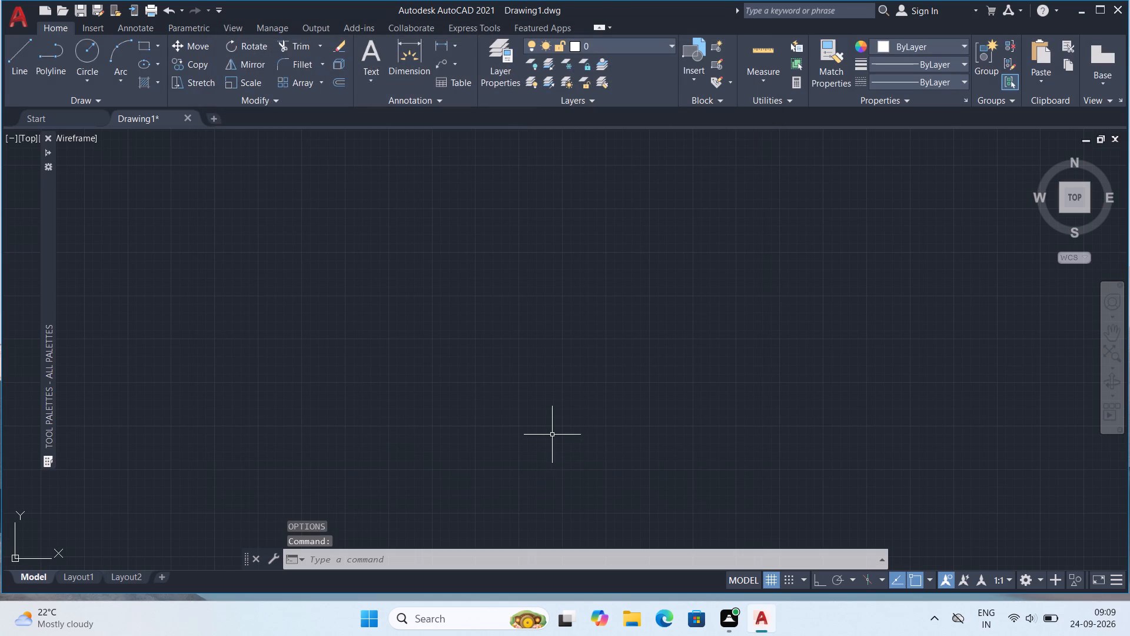
# Configure the drawing units to Architectural length with 0'-0 1/2" precision and inches as the insertion scale.
pyautogui.write('un')
pyautogui.press('Return')
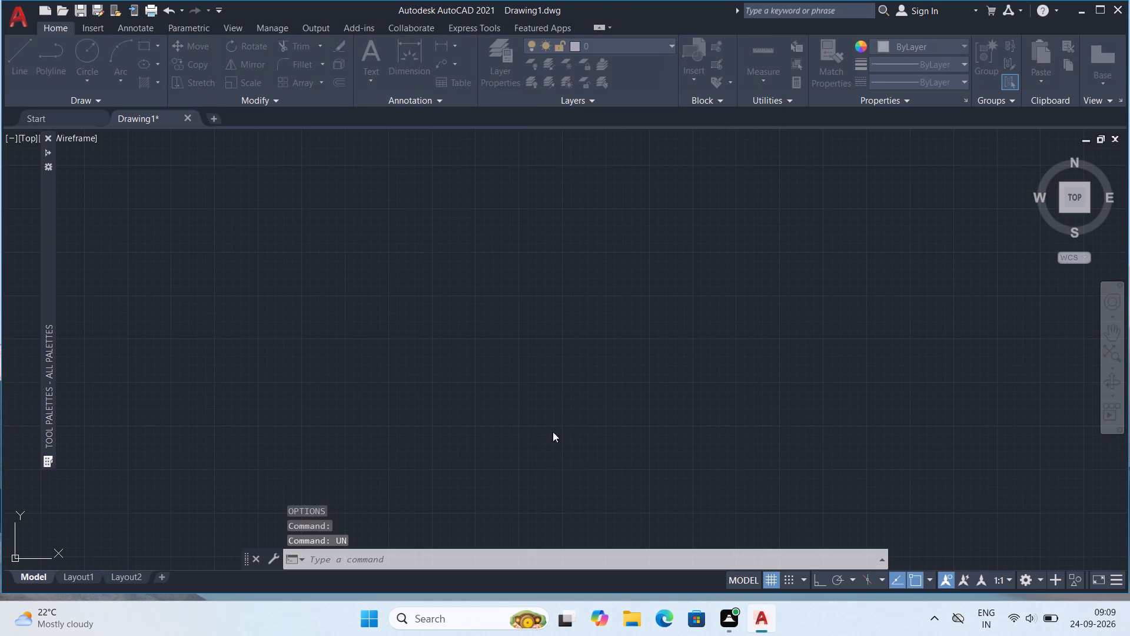
pyautogui.click(422, 143)
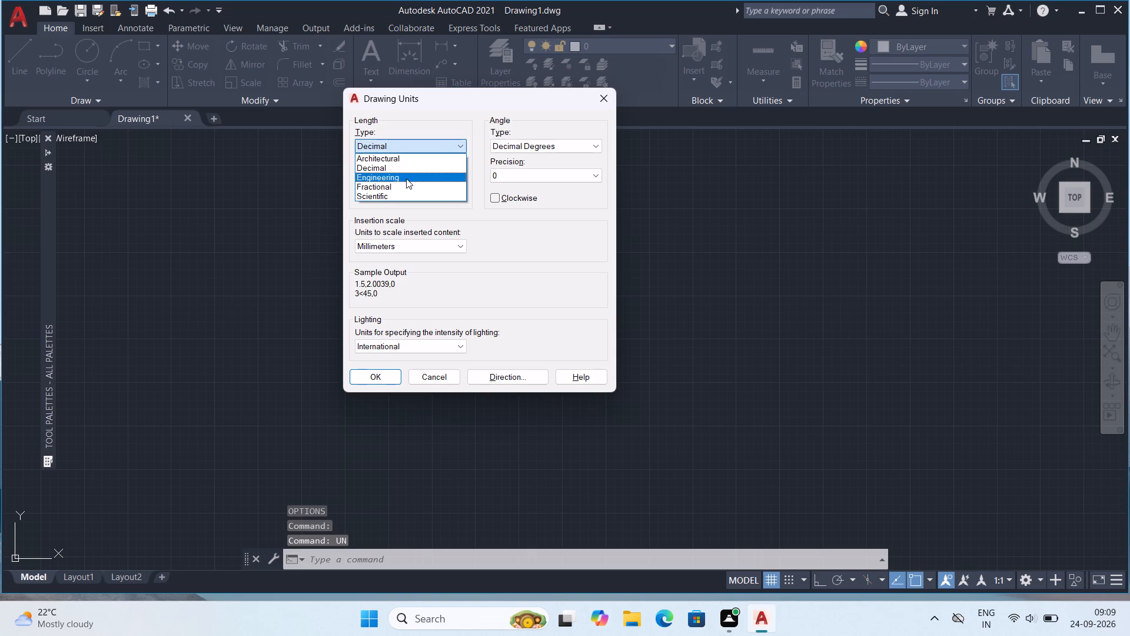
pyautogui.click(390, 154)
pyautogui.click(393, 170)
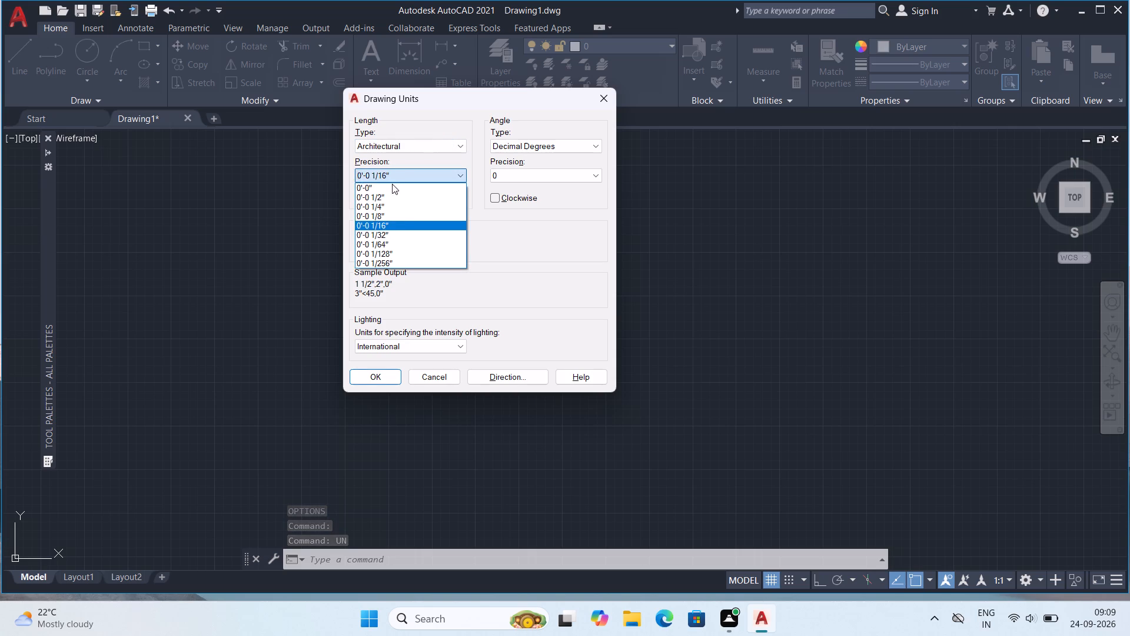
pyautogui.click(387, 194)
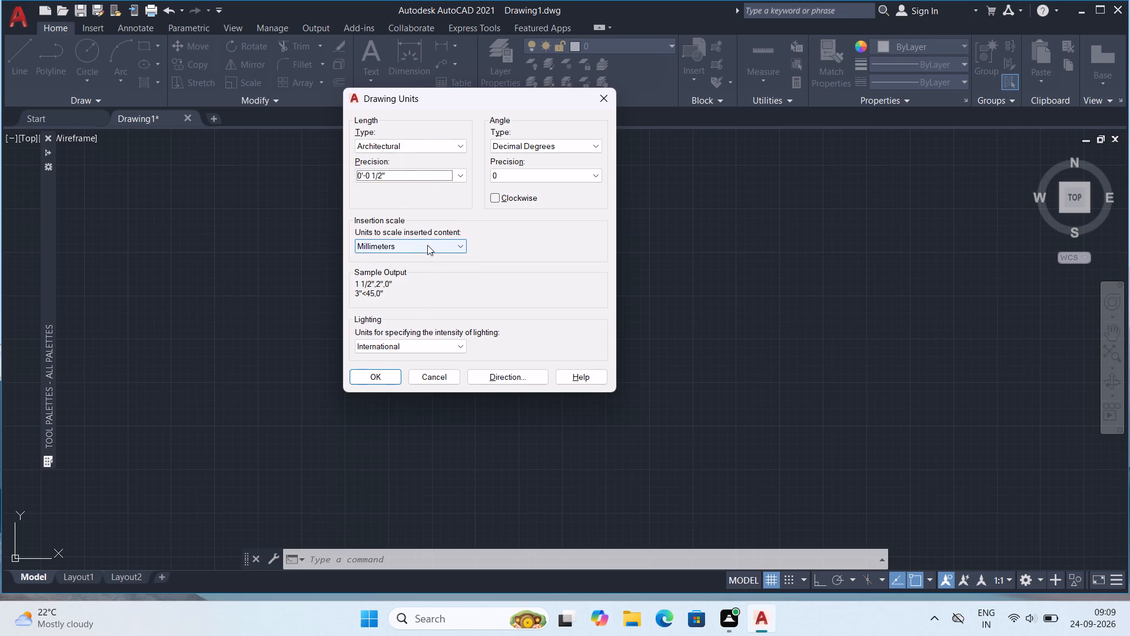
pyautogui.click(429, 248)
pyautogui.click(404, 268)
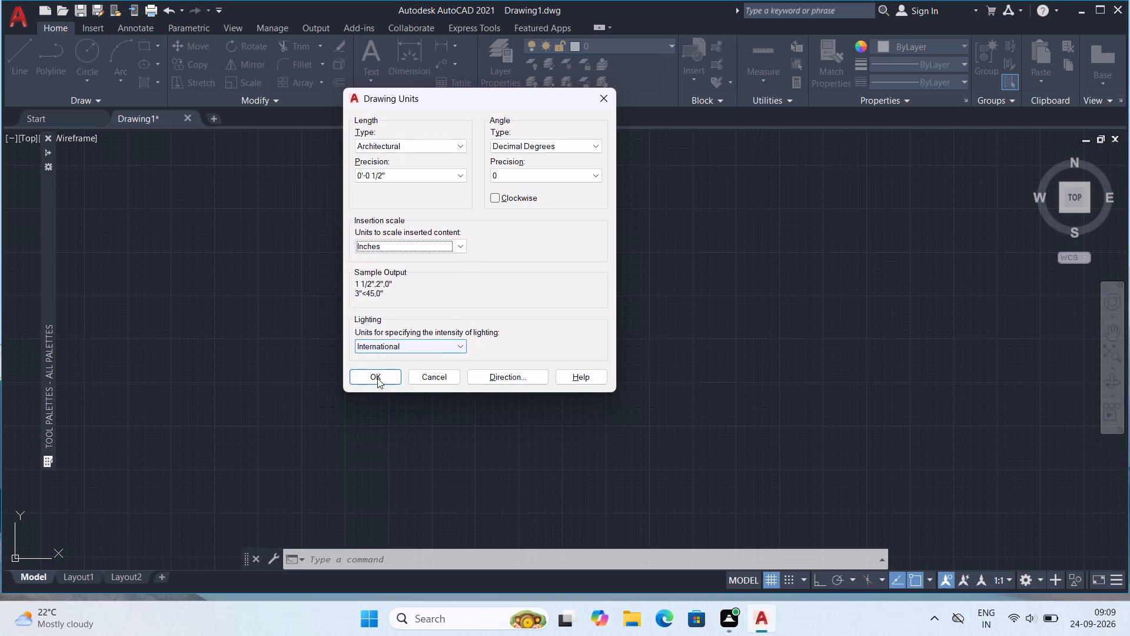
pyautogui.click(374, 379)
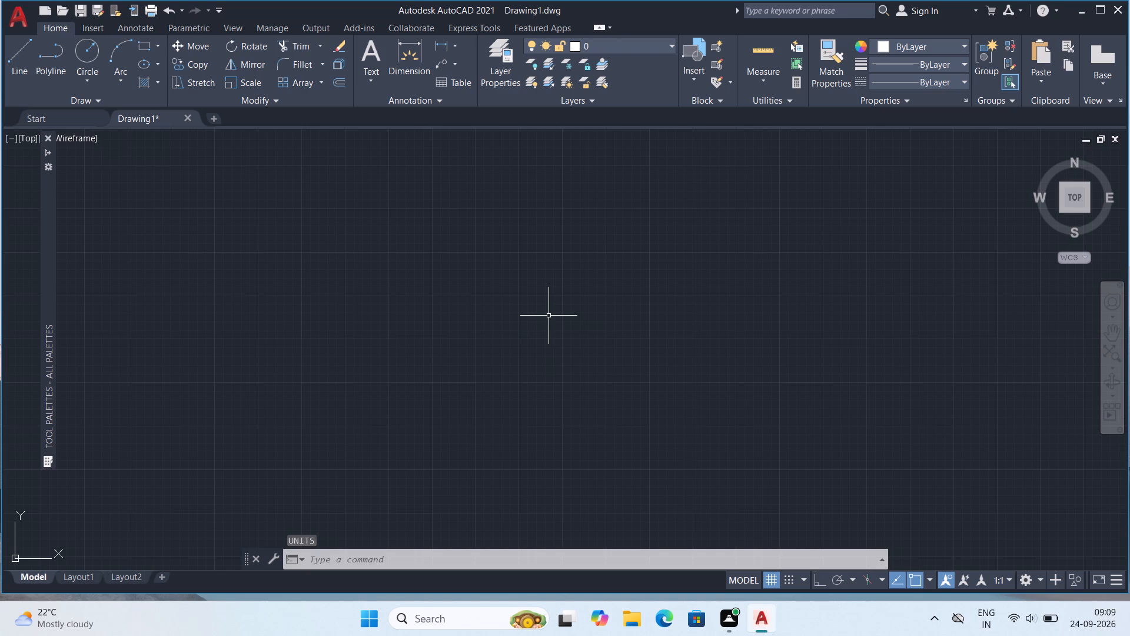
# Set the ISO-25 dimension style's primary units to Architectural with 0'-0 1/2" precision and make a style current.
pyautogui.press('d')
pyautogui.press('Return')
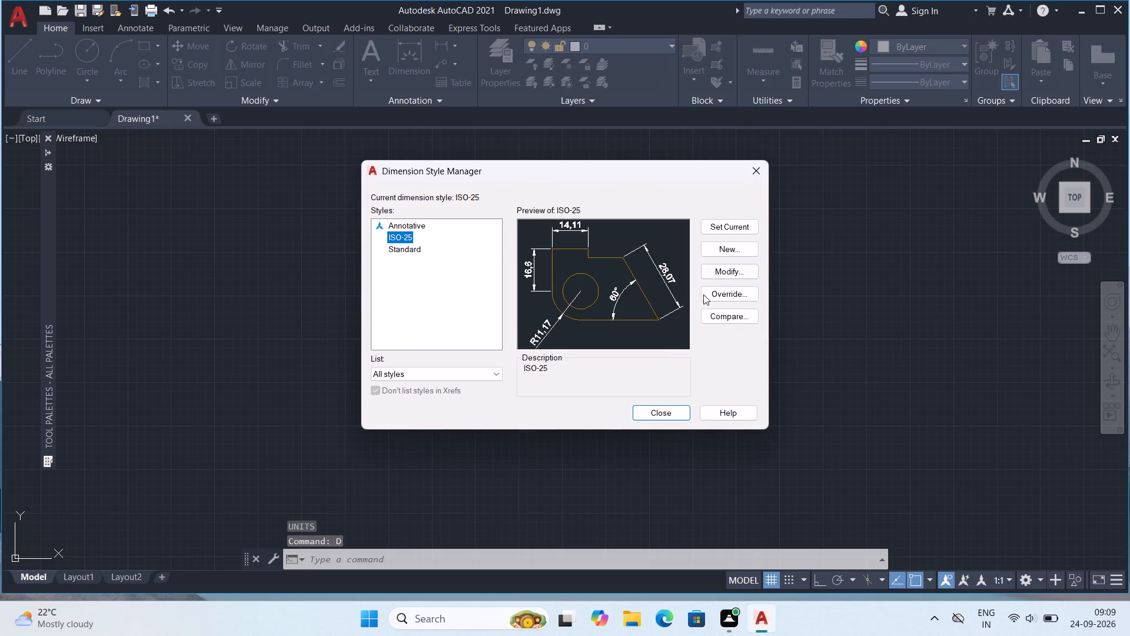
pyautogui.click(723, 267)
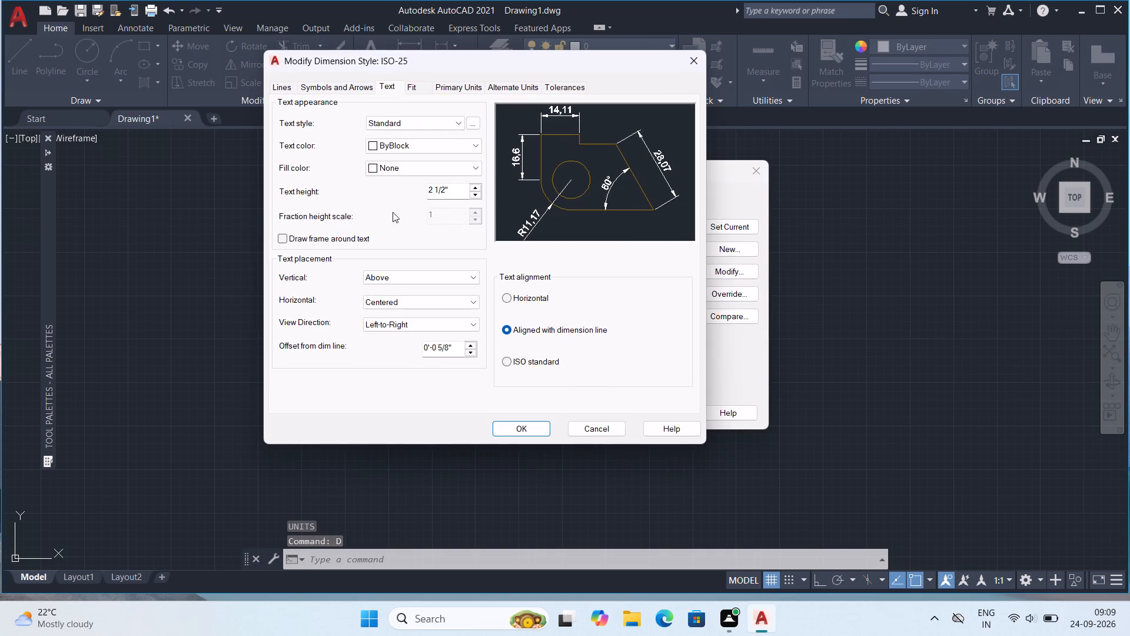
pyautogui.click(448, 87)
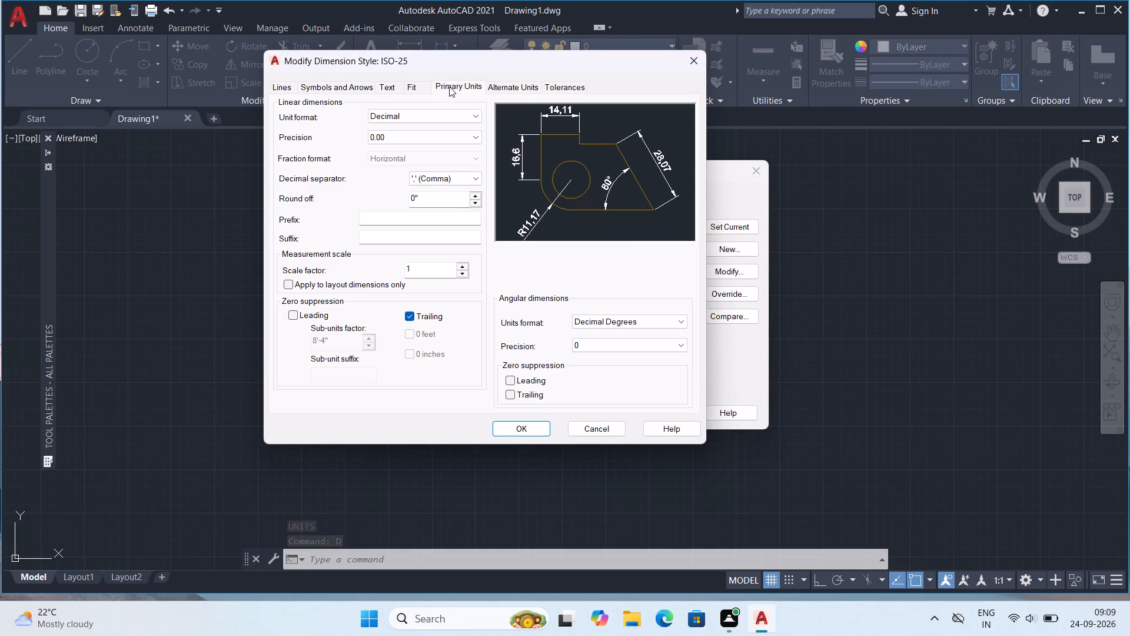
pyautogui.click(414, 110)
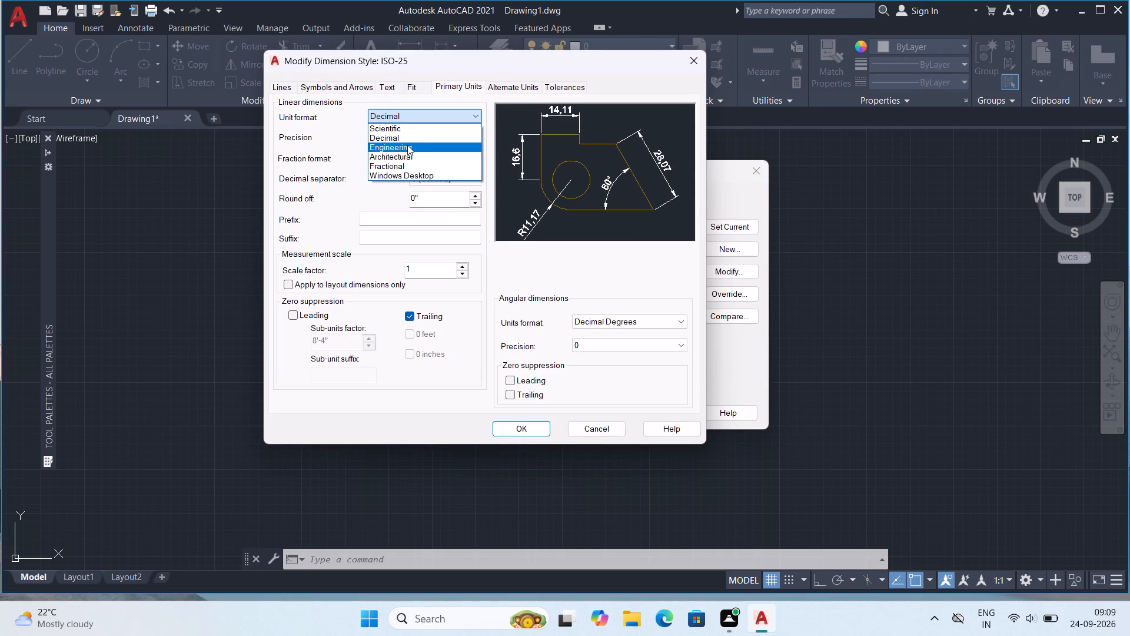
pyautogui.click(408, 154)
pyautogui.click(430, 137)
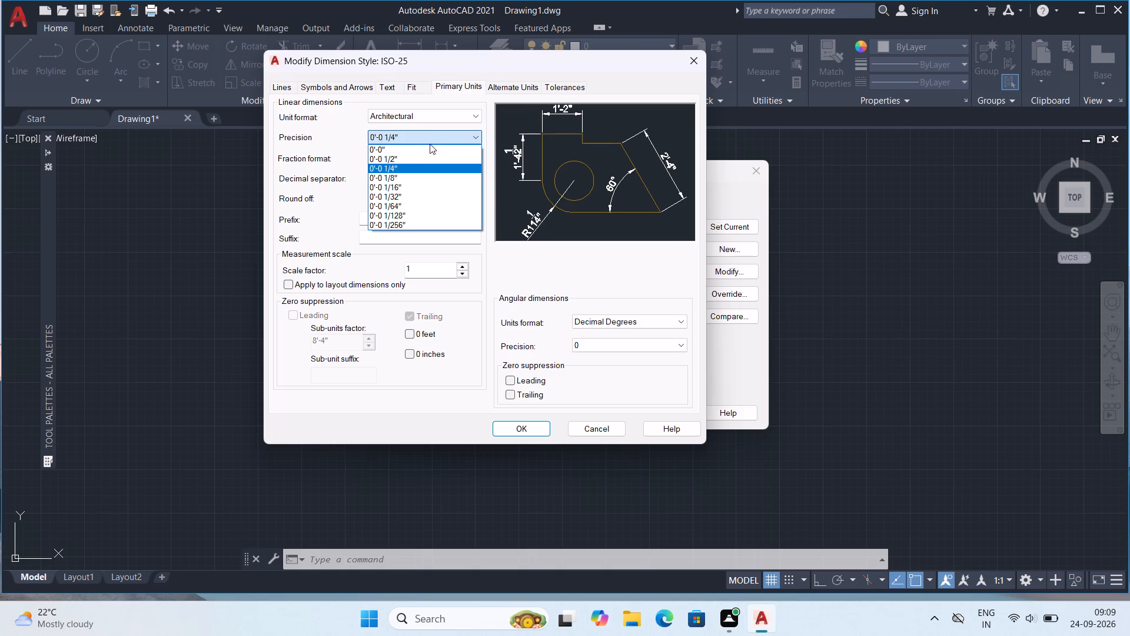
pyautogui.click(426, 159)
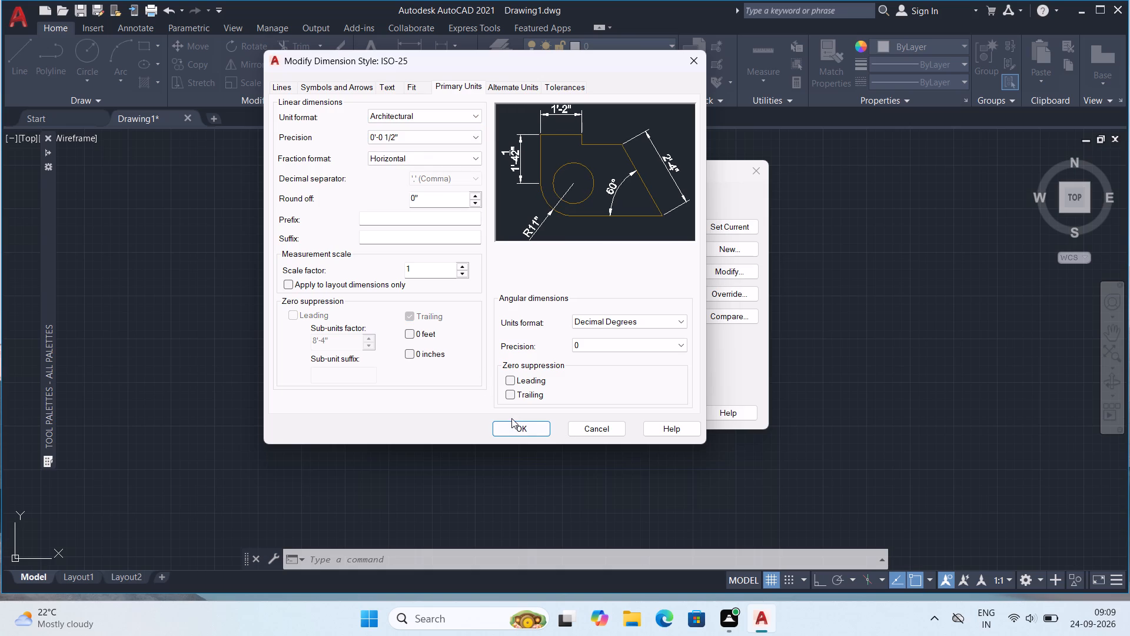
pyautogui.click(511, 418)
pyautogui.click(513, 429)
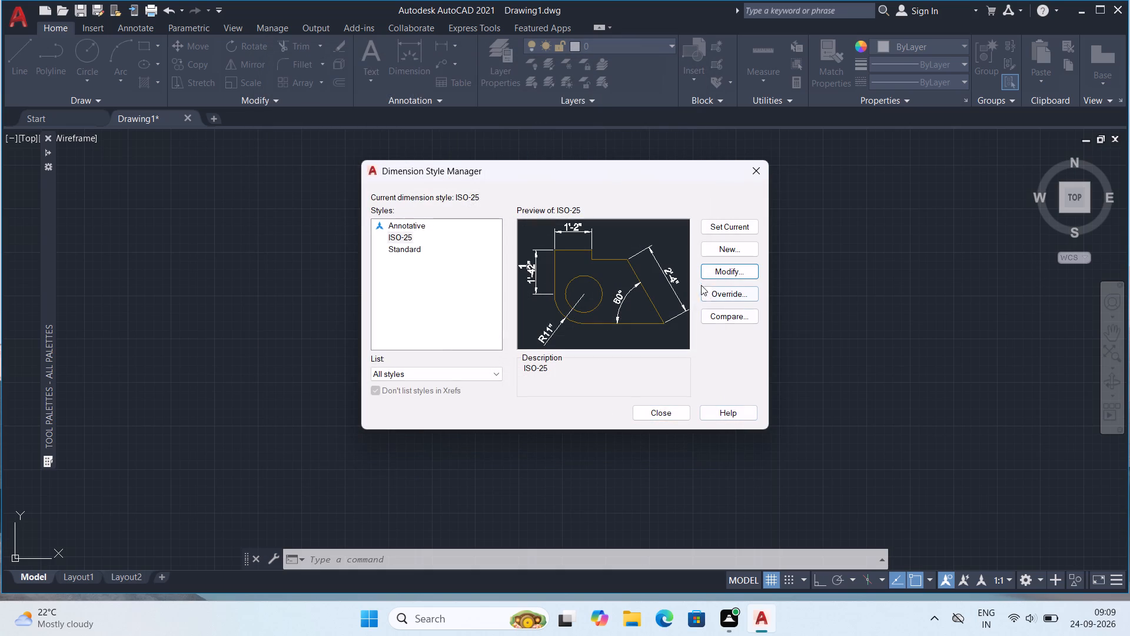
pyautogui.click(726, 228)
pyautogui.click(757, 173)
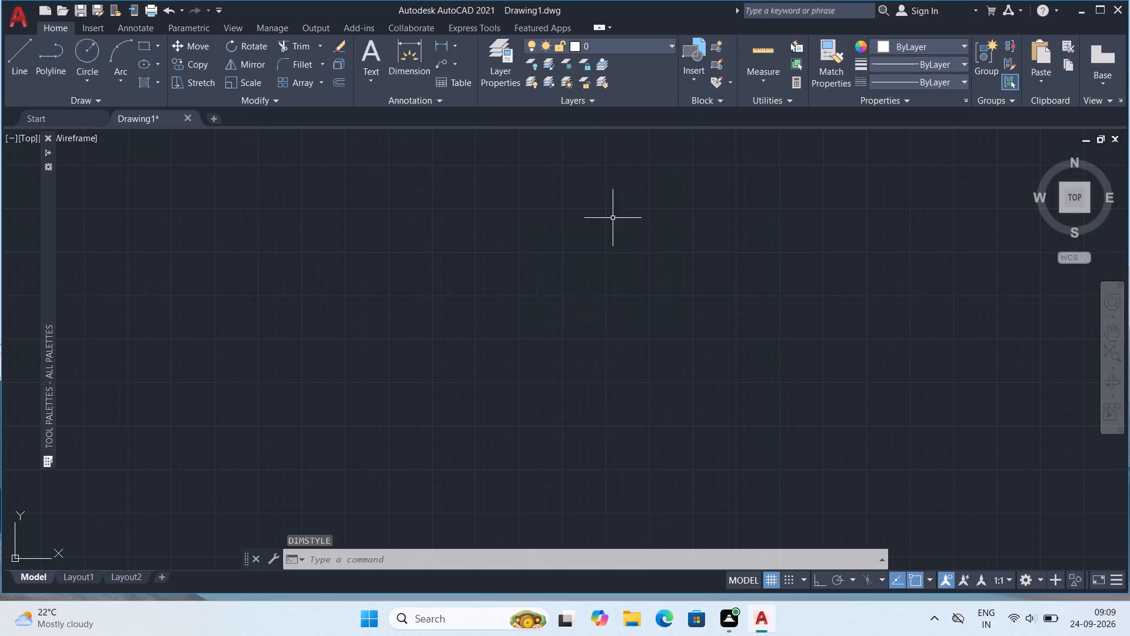
# Draw a 40' horizontal line with Ortho on as the top edge of the plan outline.
pyautogui.moveTo(613, 230); pyautogui.dragTo(556, 270, button='middle')
pyautogui.scroll(-1, 556, 271)
pyautogui.moveTo(590, 231); pyautogui.dragTo(550, 276, button='middle')
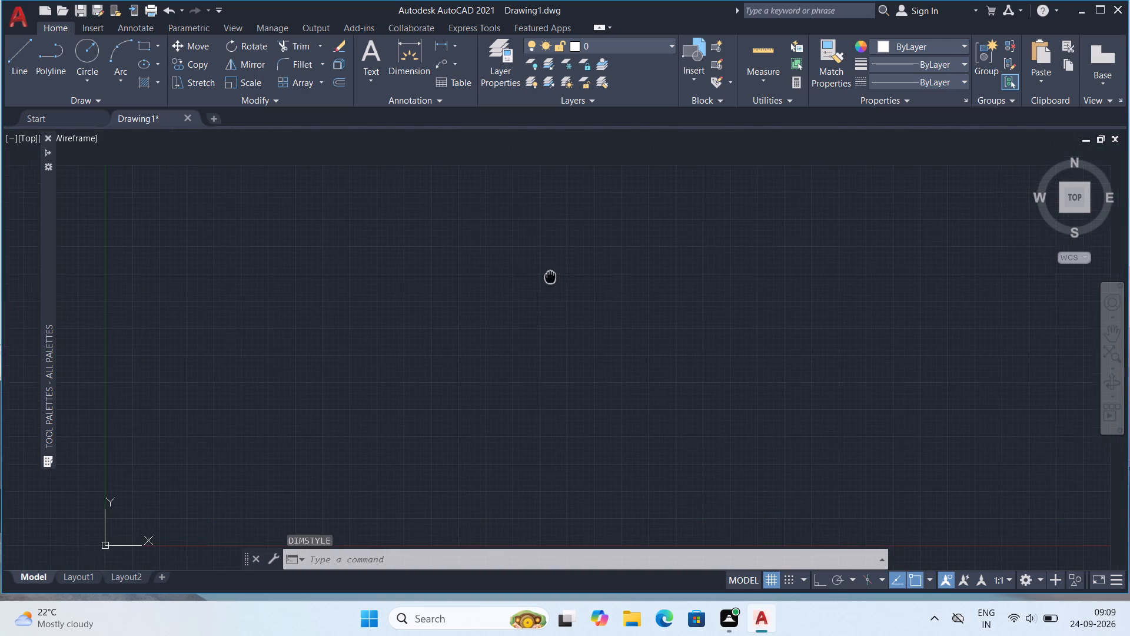
pyautogui.moveTo(550, 276); pyautogui.dragTo(550, 277, button='middle')
pyautogui.press('l')
pyautogui.press('Return')
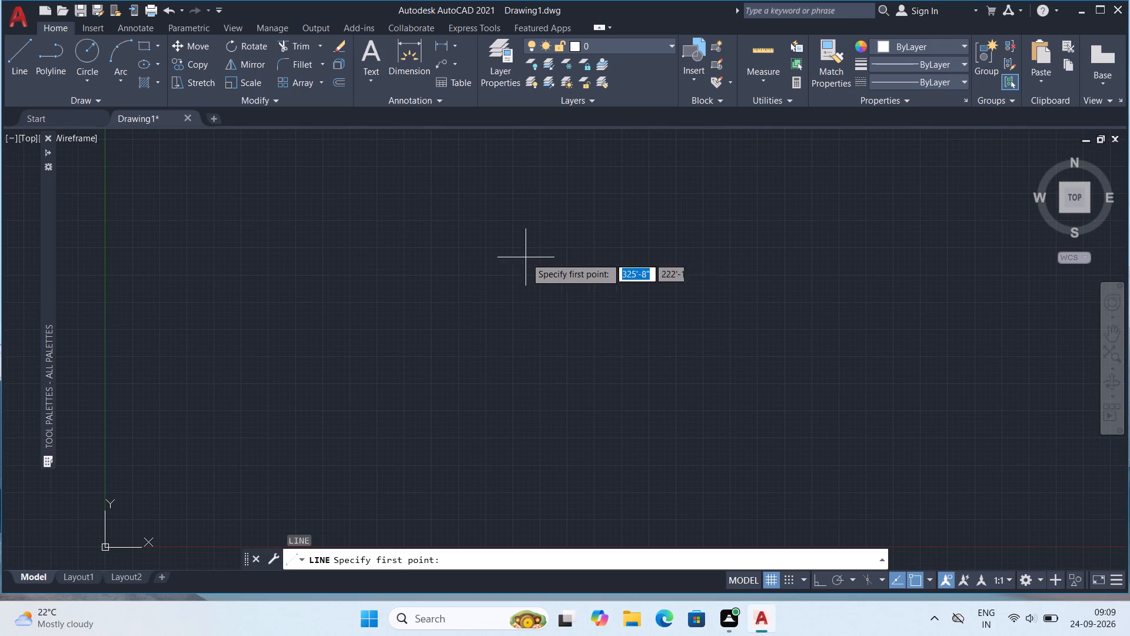
pyautogui.scroll(2, 507, 244)
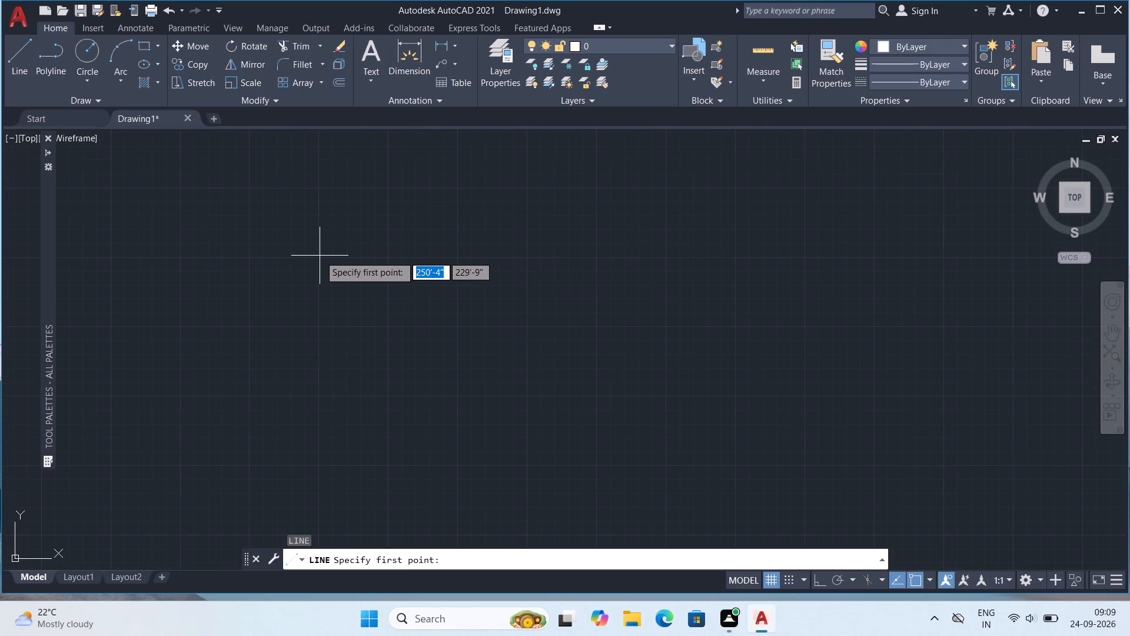
pyautogui.click(320, 256)
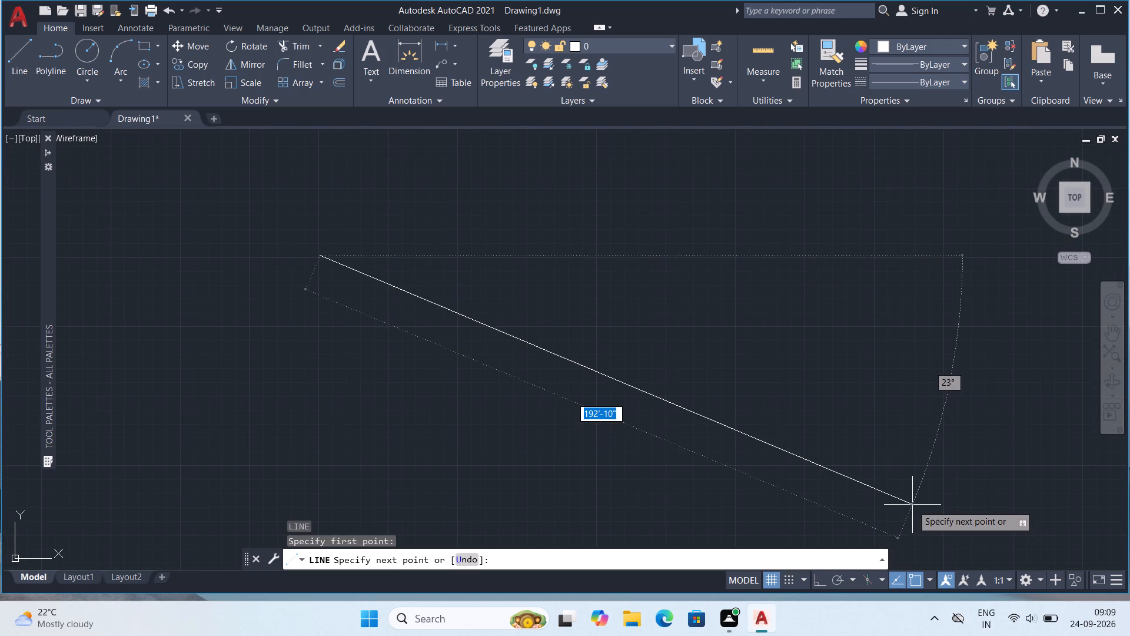
pyautogui.click(819, 578)
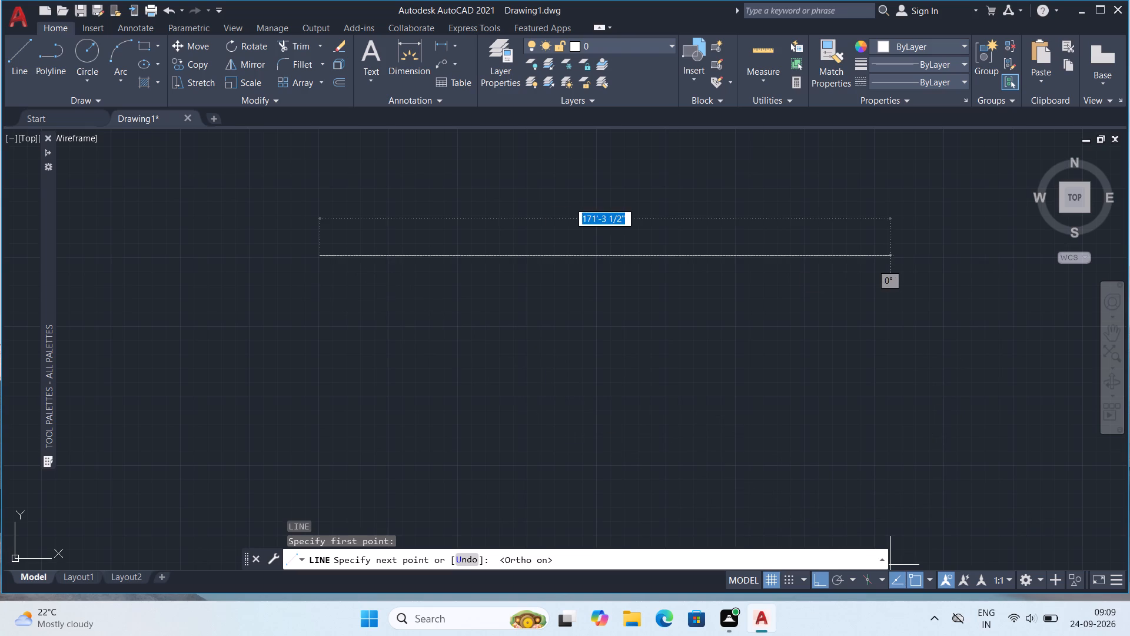
pyautogui.scroll(-2, 530, 264)
pyautogui.moveTo(583, 249); pyautogui.dragTo(614, 281, button='middle')
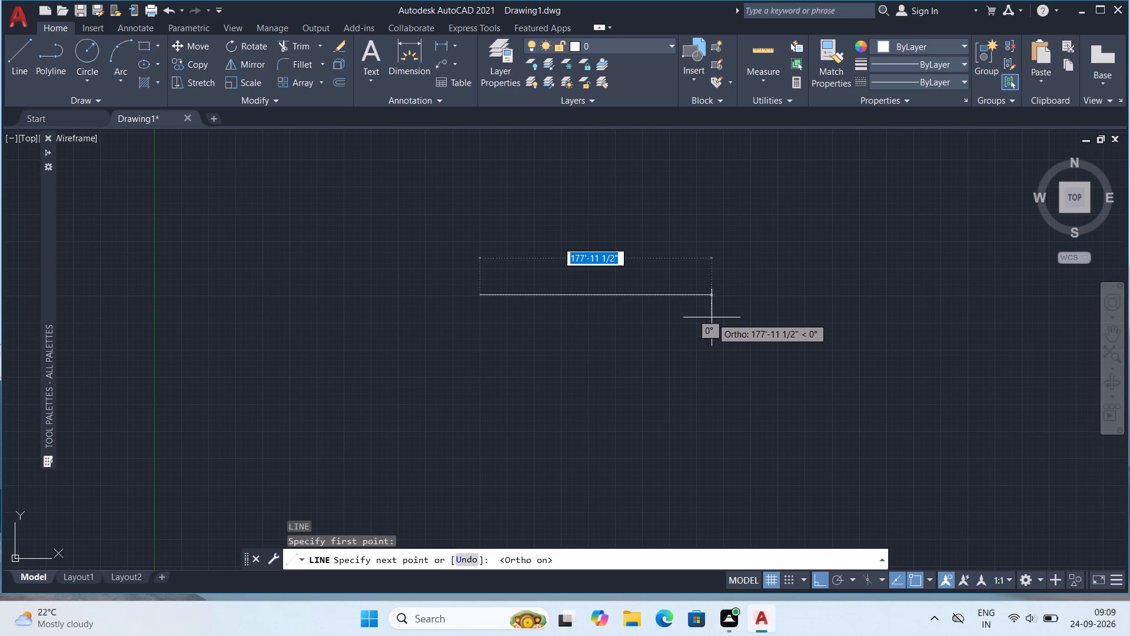
pyautogui.moveTo(500, 302); pyautogui.dragTo(595, 296, button='middle')
pyautogui.scroll(2, 595, 296)
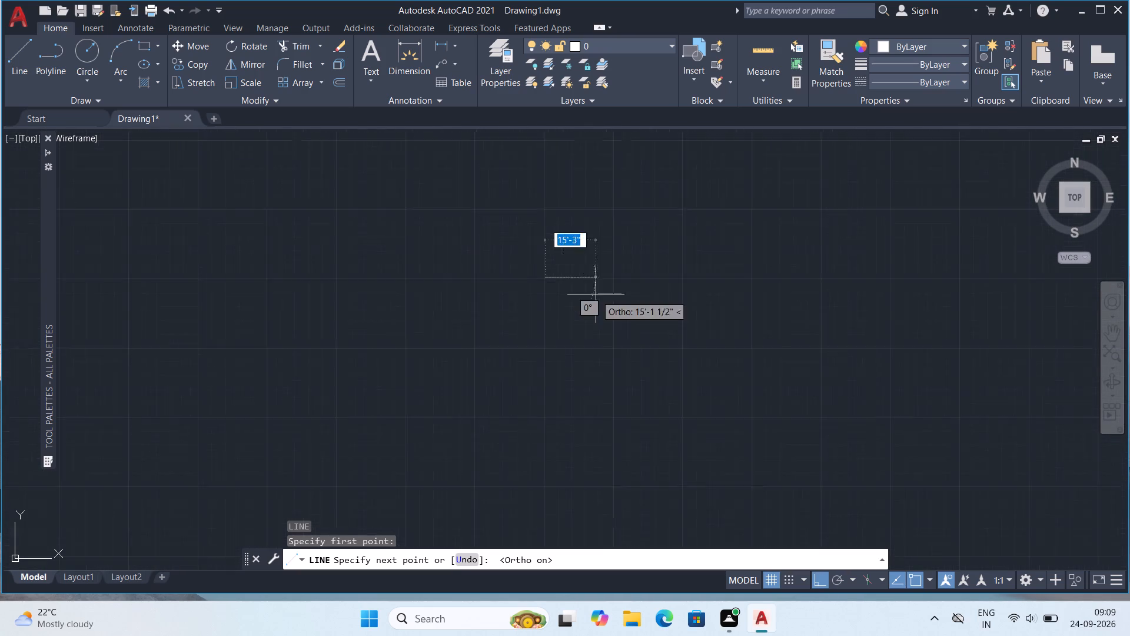
pyautogui.scroll(2, 596, 294)
pyautogui.scroll(1, 667, 290)
pyautogui.write('40')
pyautogui.press("'")
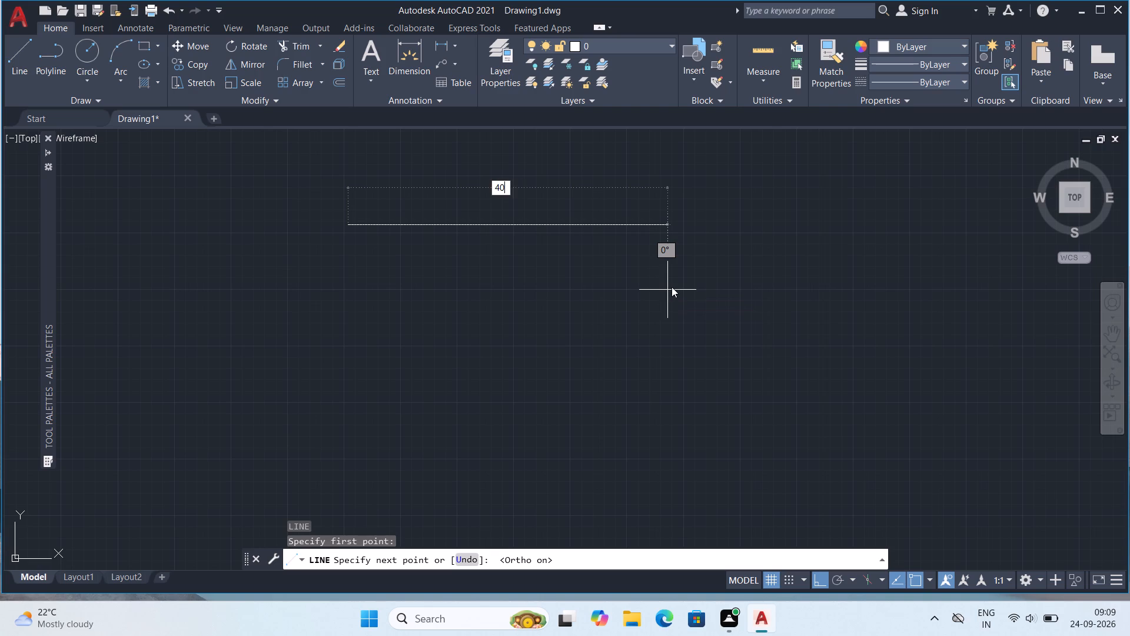
pyautogui.press('Return')
# Draw a 42' vertical line down from the end of the top edge as the outline's right edge.
pyautogui.scroll(-4, 622, 482)
pyautogui.moveTo(734, 438); pyautogui.dragTo(659, 147, button='middle')
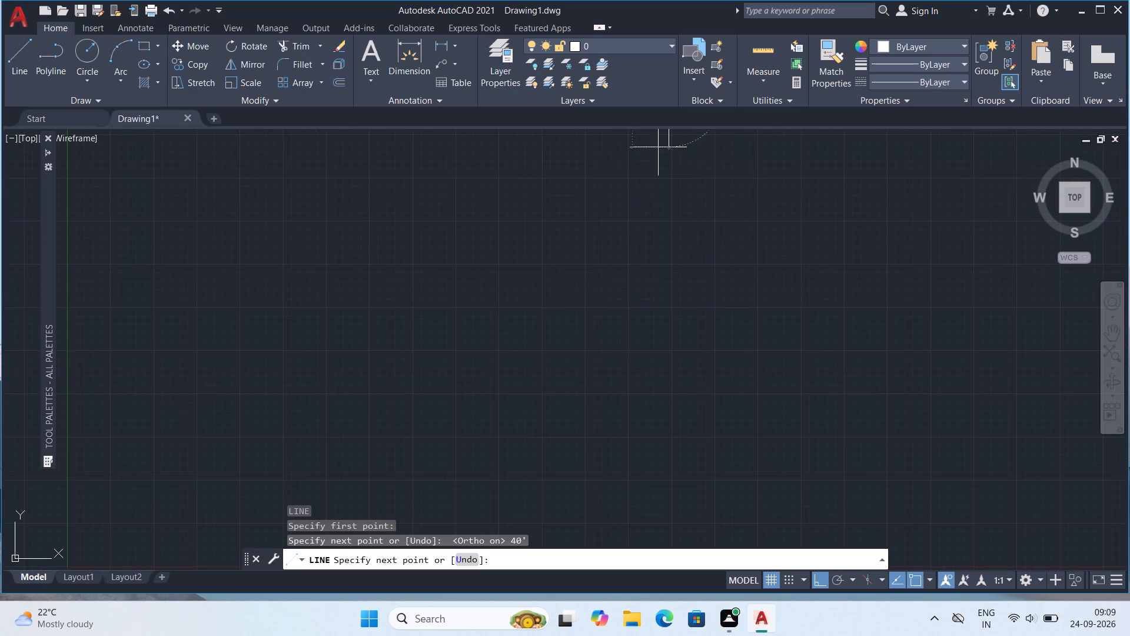
pyautogui.scroll(2, 643, 257)
pyautogui.moveTo(664, 257); pyautogui.dragTo(633, 478, button='middle')
pyautogui.scroll(-2, 641, 452)
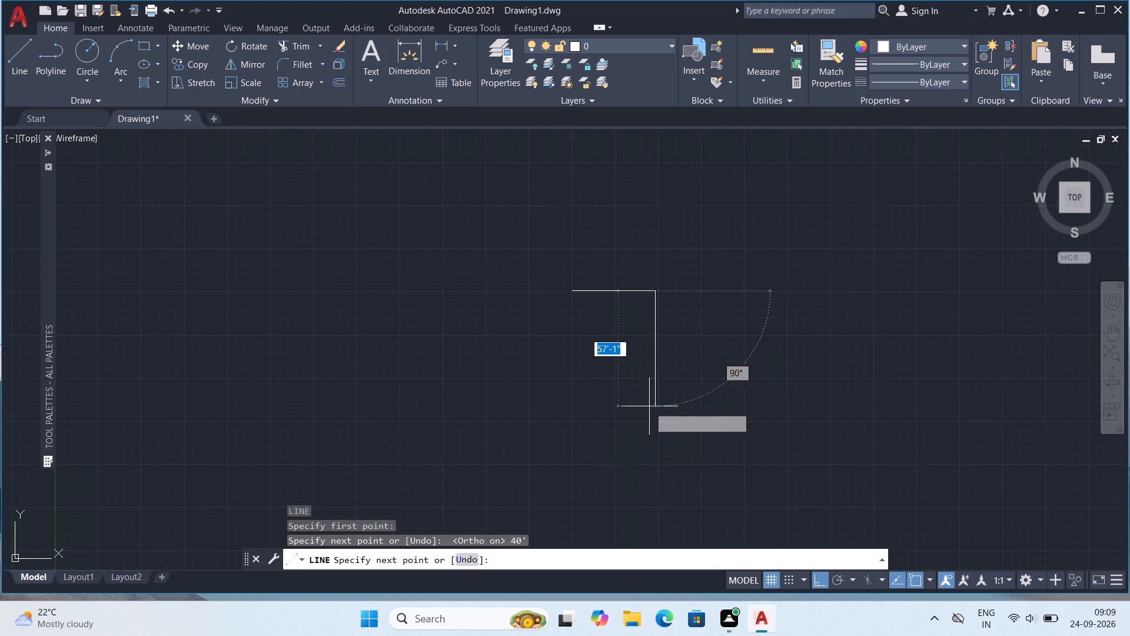
pyautogui.scroll(3, 648, 405)
pyautogui.moveTo(649, 393); pyautogui.dragTo(620, 524, button='middle')
pyautogui.scroll(-1, 622, 510)
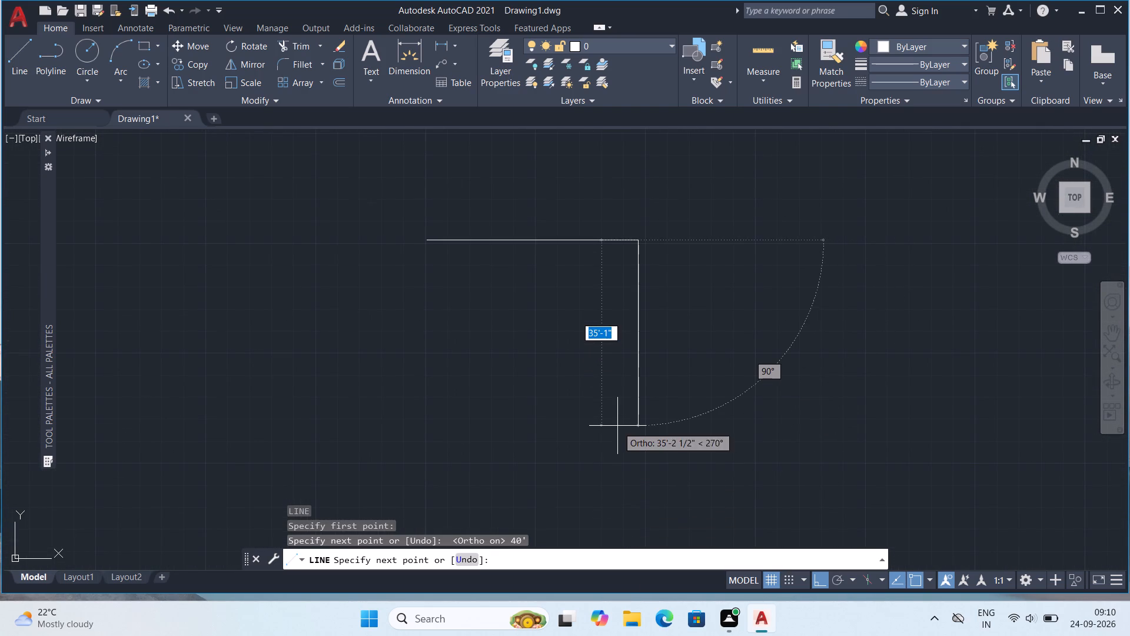
pyautogui.press('4')
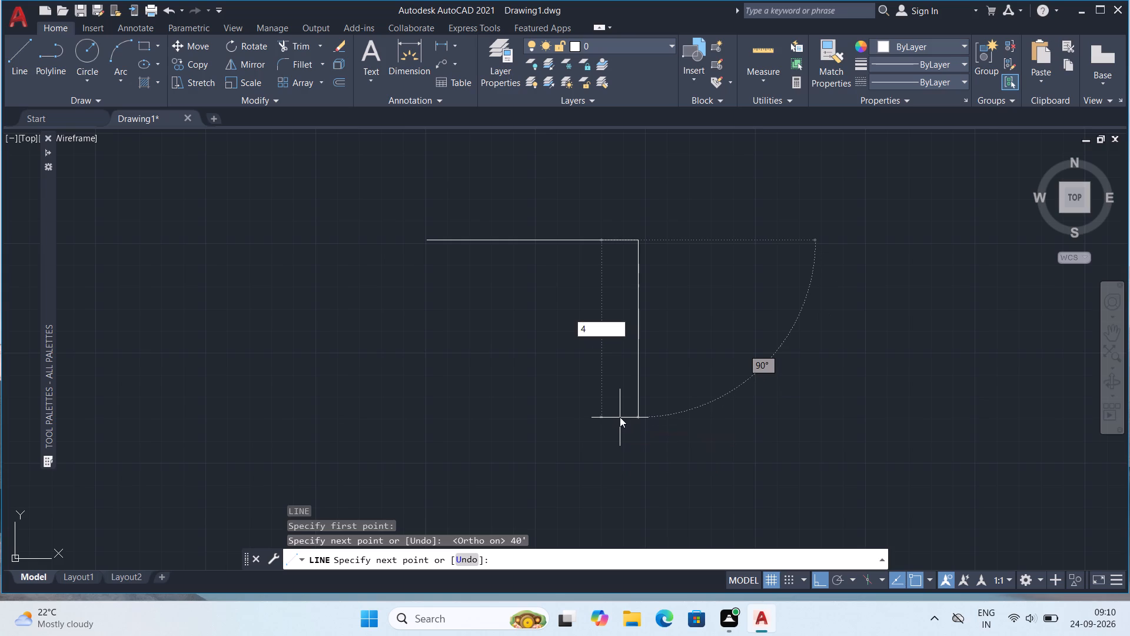
pyautogui.write("2'")
pyautogui.press('Return')
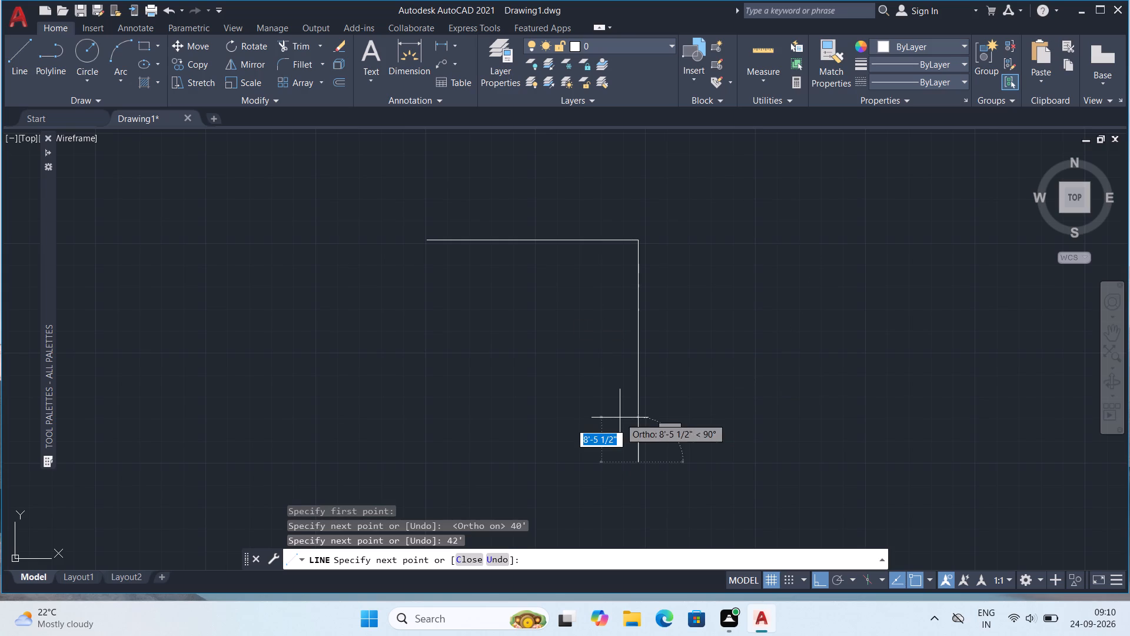
# Complete the rectangular outline with a 40' bottom edge to the left and a 42' left edge upward, ending the Line command.
pyautogui.press('4')
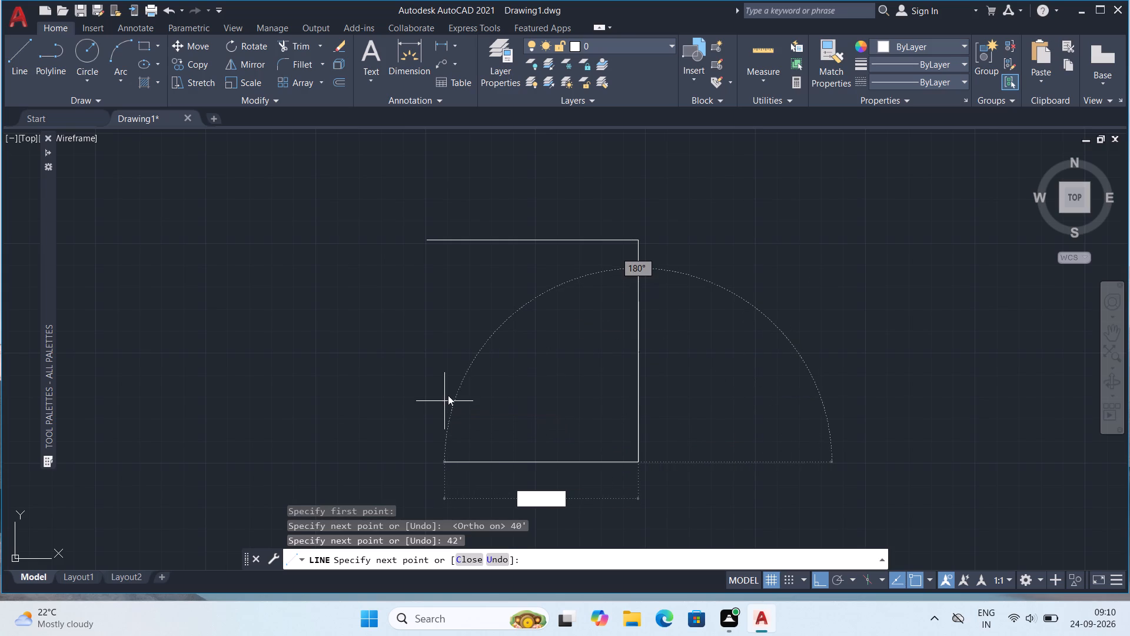
pyautogui.press('0')
pyautogui.press("'")
pyautogui.press('Return')
pyautogui.press('4')
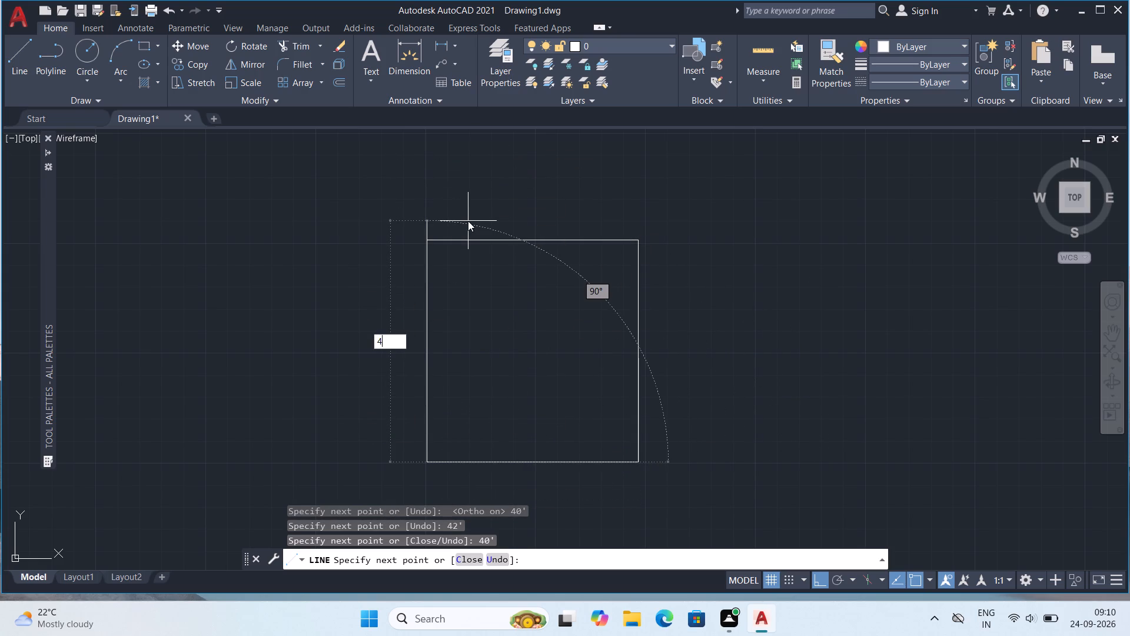
pyautogui.write("2'")
pyautogui.press('Return')
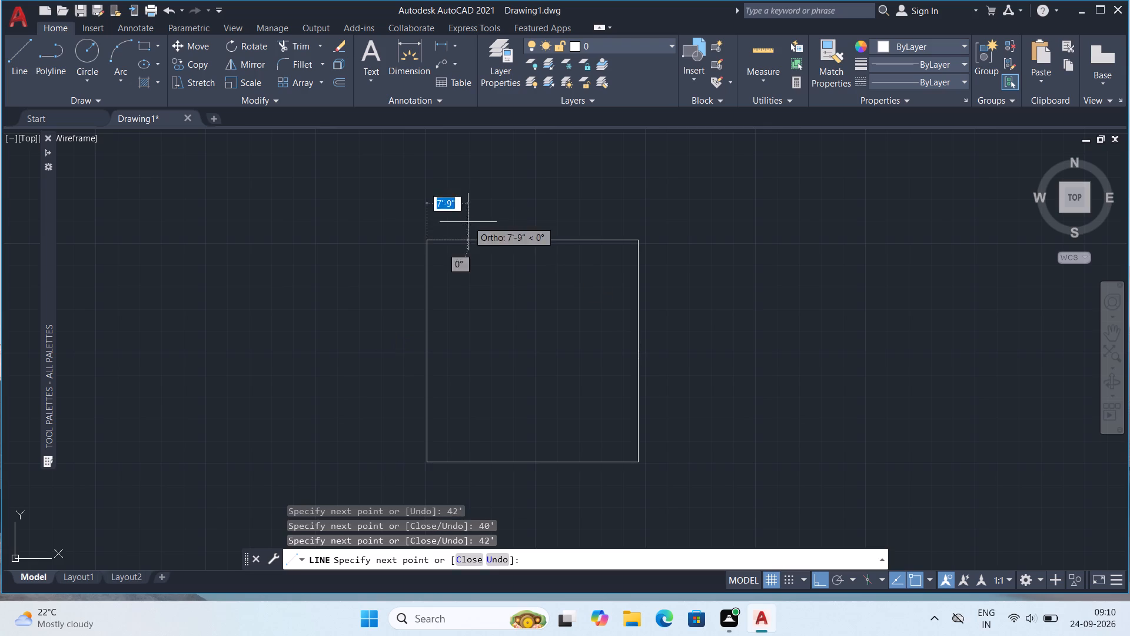
pyautogui.press('Escape')
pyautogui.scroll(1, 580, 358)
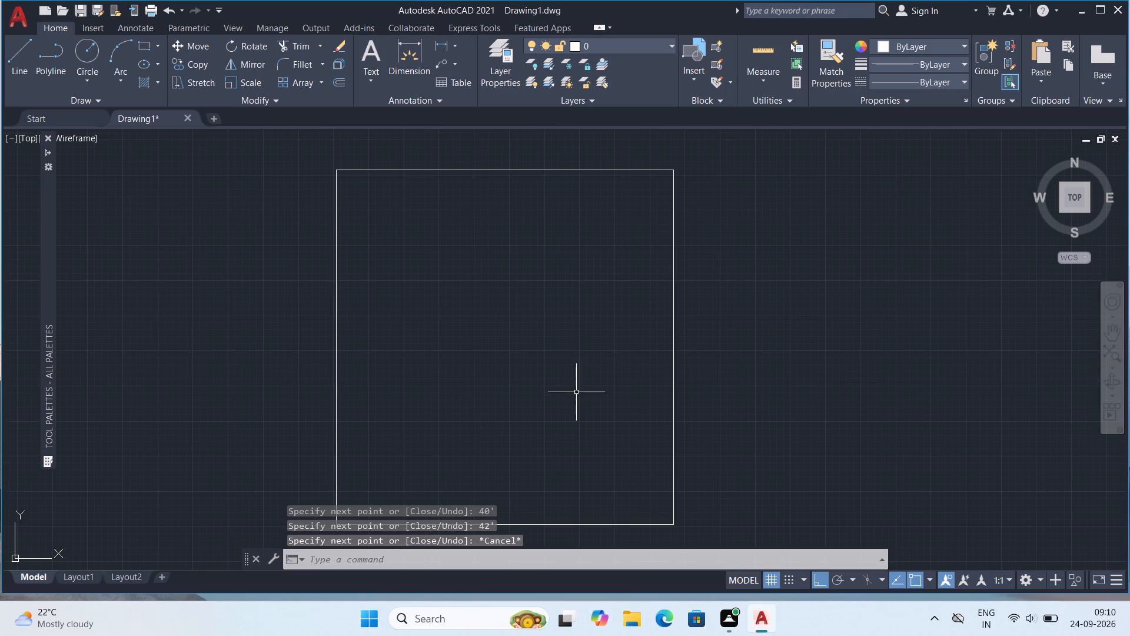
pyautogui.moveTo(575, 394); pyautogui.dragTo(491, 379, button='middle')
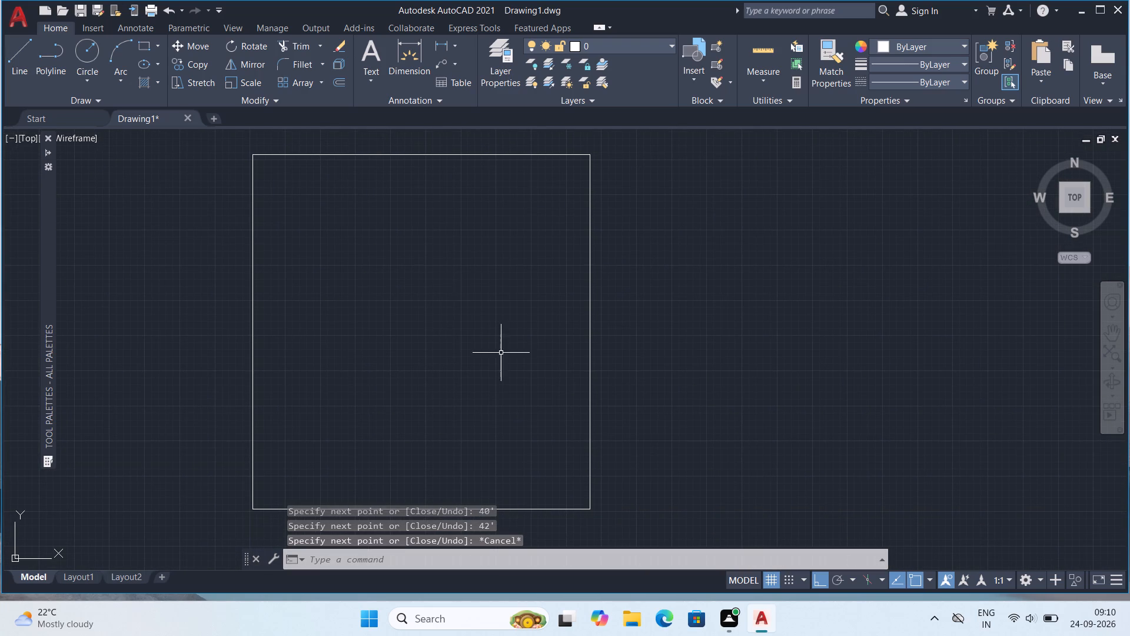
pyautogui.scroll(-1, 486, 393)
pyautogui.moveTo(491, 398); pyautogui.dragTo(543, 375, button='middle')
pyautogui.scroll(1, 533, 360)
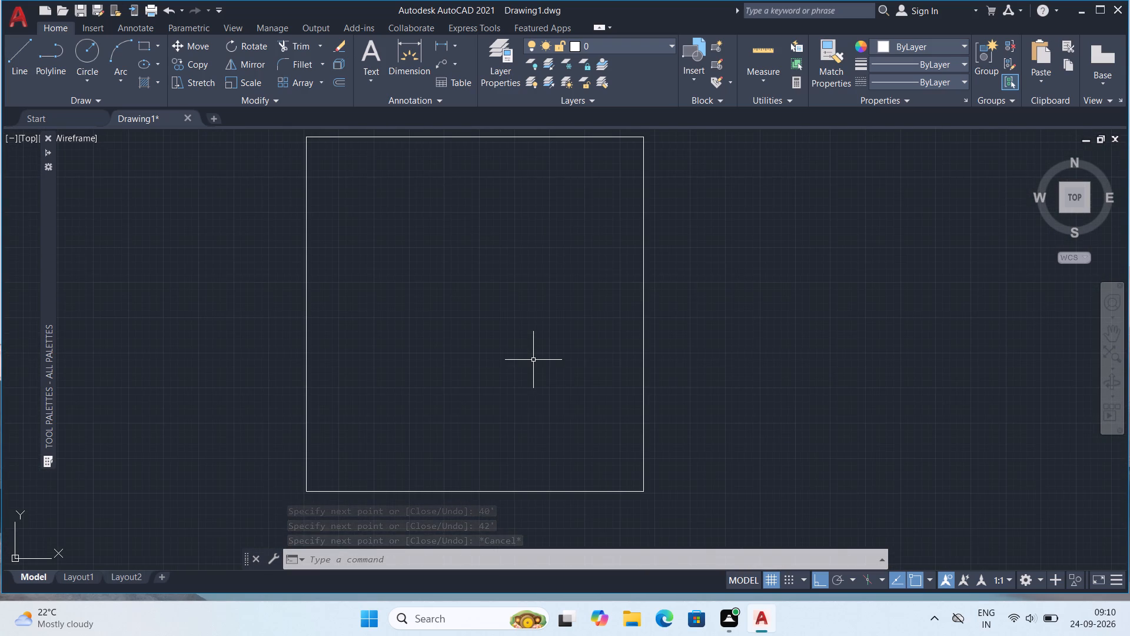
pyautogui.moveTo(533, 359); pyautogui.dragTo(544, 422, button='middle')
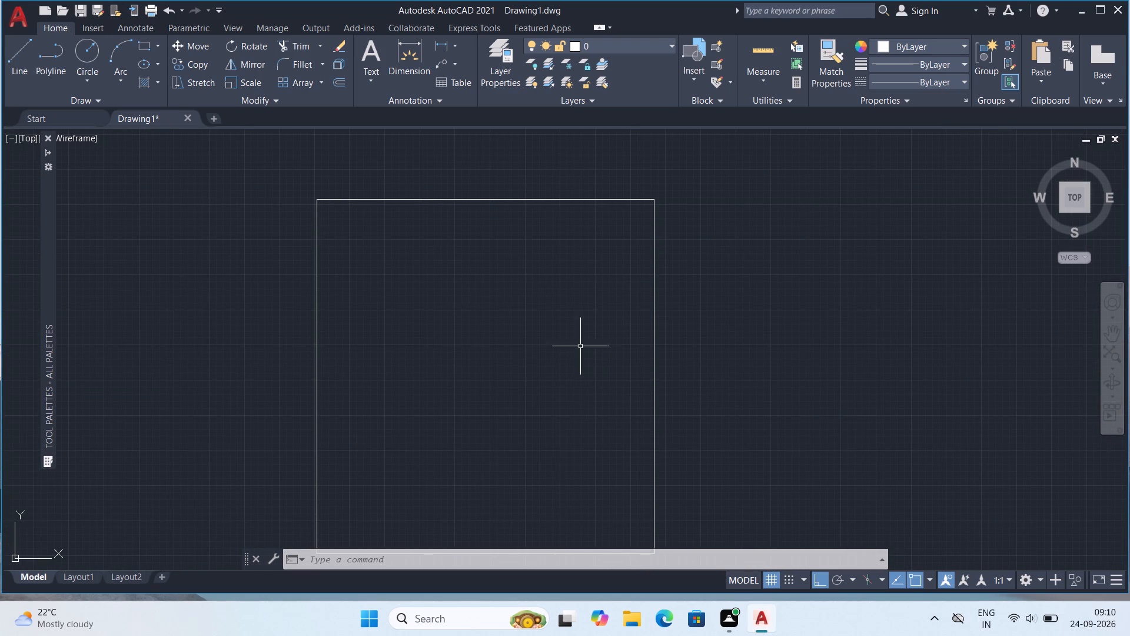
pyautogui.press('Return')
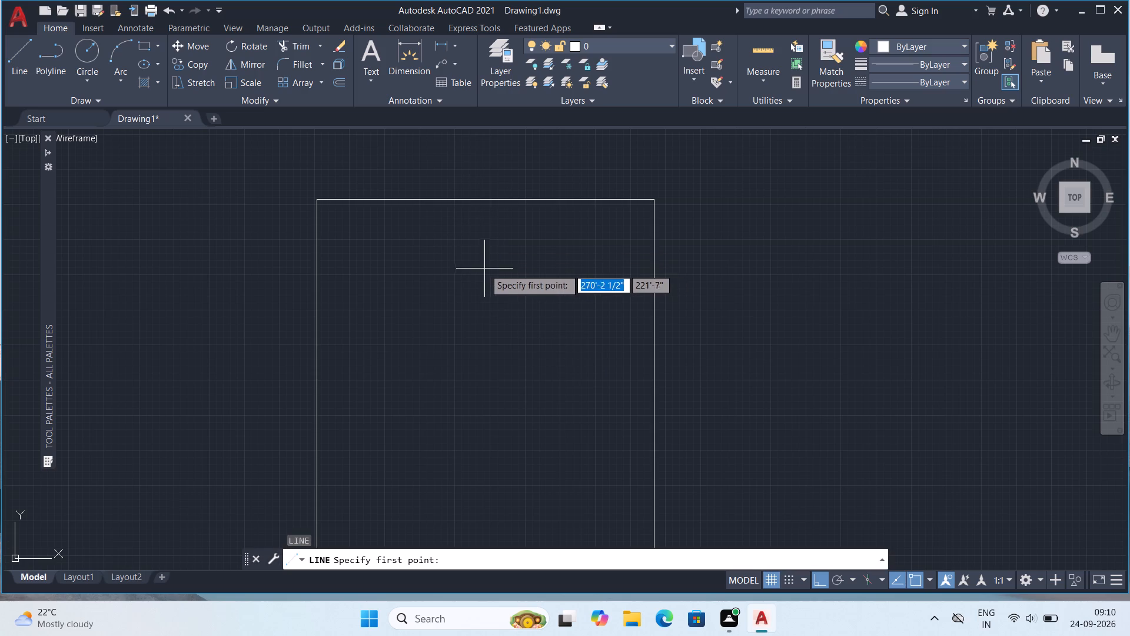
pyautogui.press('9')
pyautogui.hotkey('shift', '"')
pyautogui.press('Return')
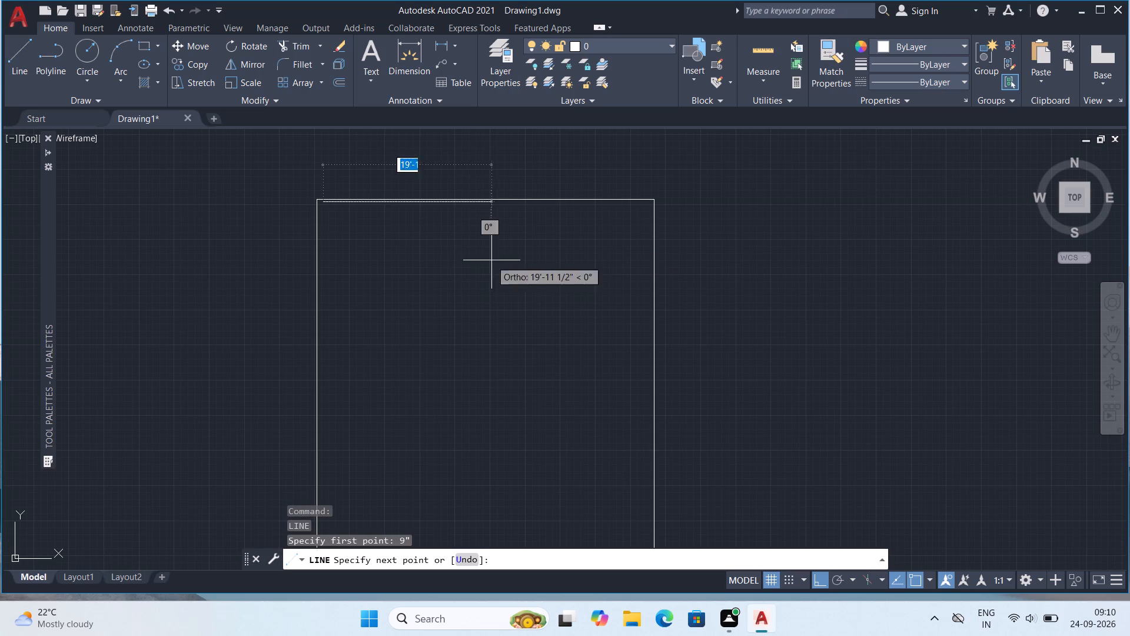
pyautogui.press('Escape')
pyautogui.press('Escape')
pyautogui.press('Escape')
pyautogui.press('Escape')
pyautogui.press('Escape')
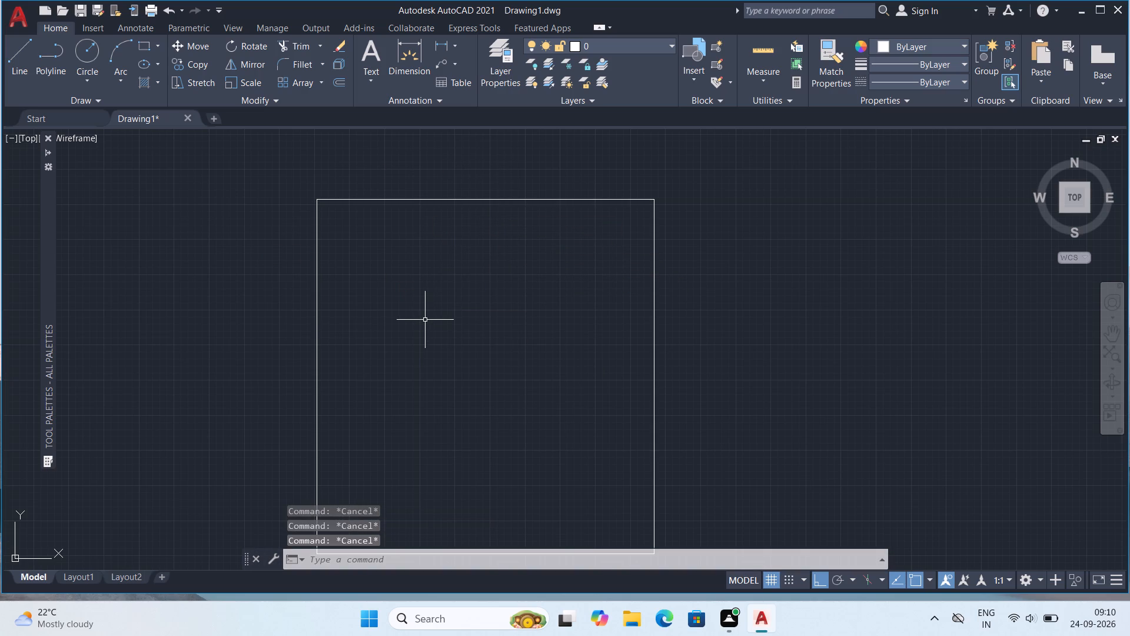
# Offset all four edges of the rectangular outline 9" inward to form the outer walls.
pyautogui.press('o')
pyautogui.press('Return')
pyautogui.press('9')
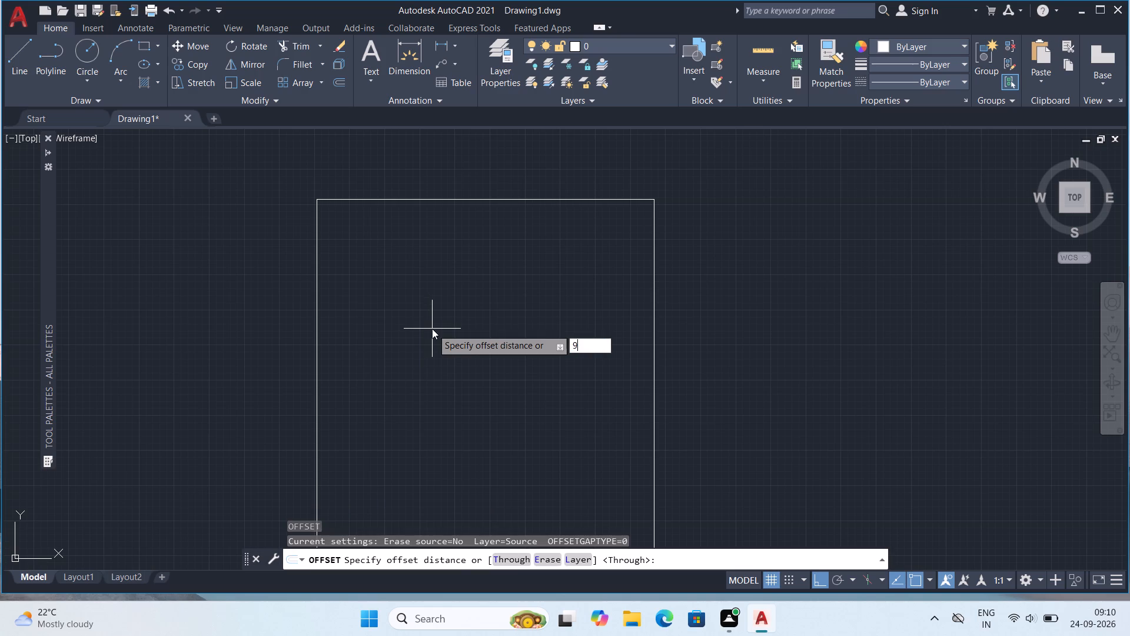
pyautogui.hotkey('shift', '"')
pyautogui.press('Return')
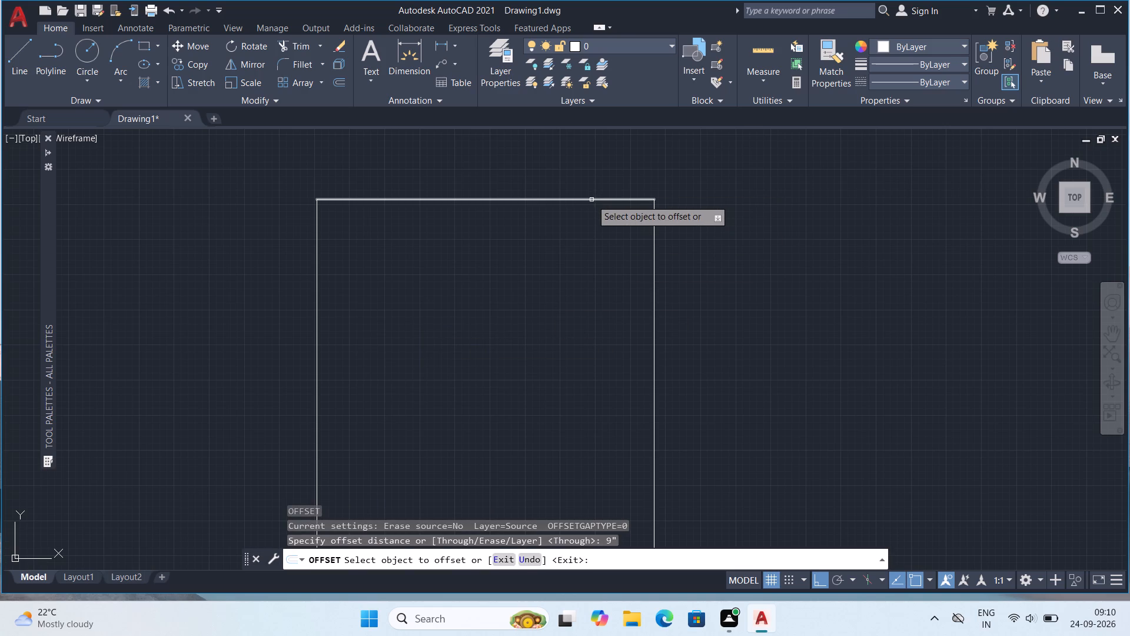
pyautogui.click(591, 200)
pyautogui.click(586, 259)
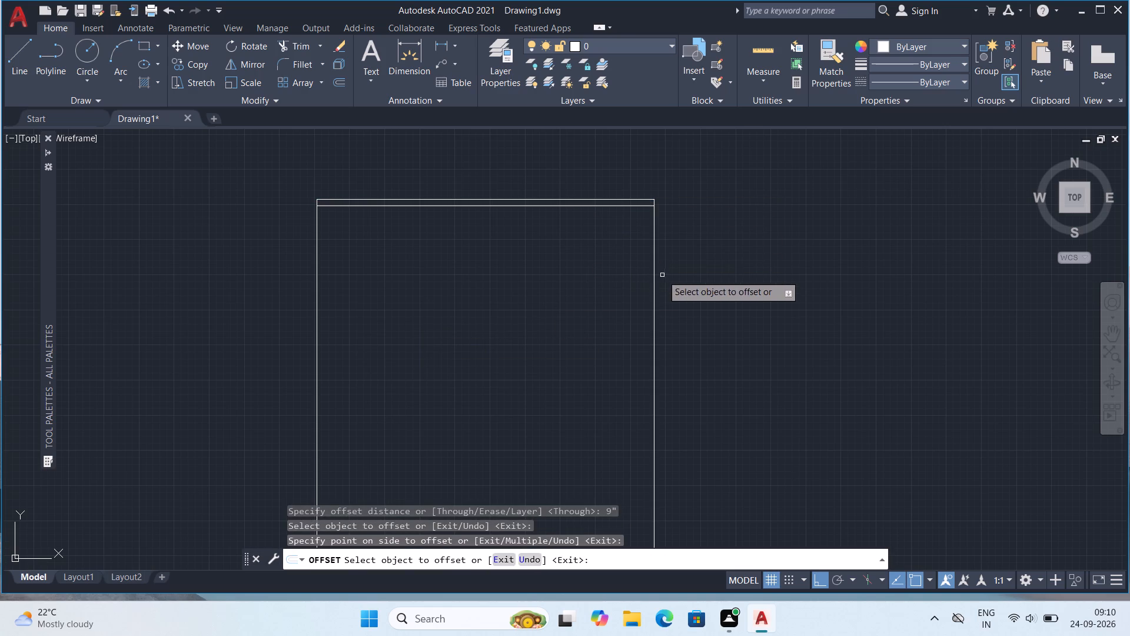
pyautogui.click(654, 275)
pyautogui.click(610, 304)
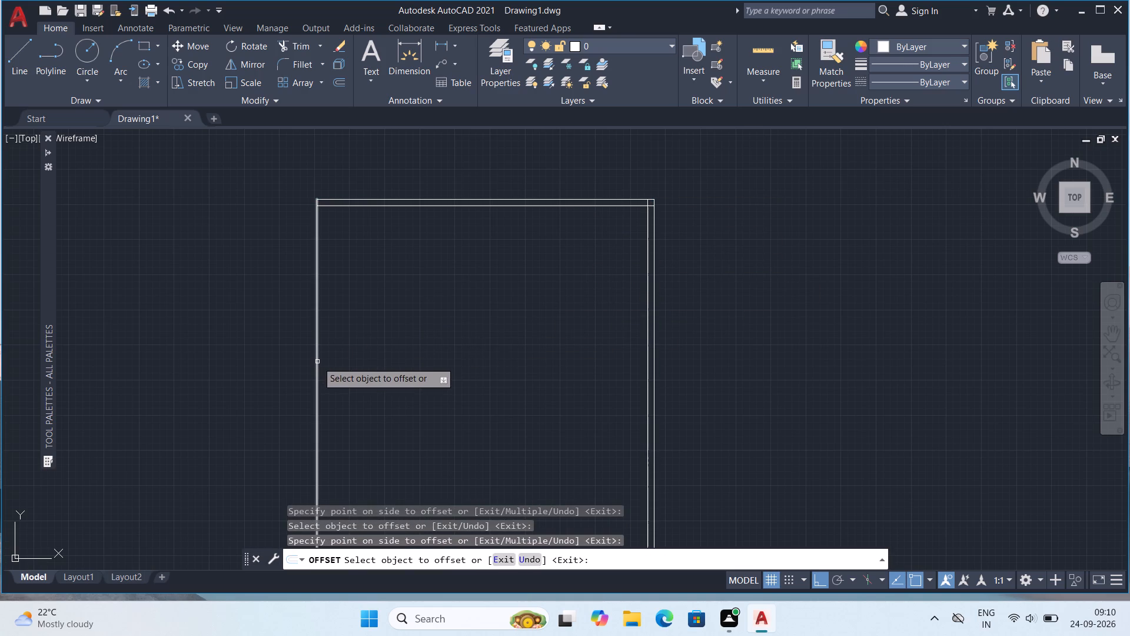
pyautogui.click(318, 362)
pyautogui.click(374, 365)
pyautogui.scroll(-2, 504, 338)
pyautogui.moveTo(524, 413); pyautogui.dragTo(519, 400, button='middle')
pyautogui.scroll(2, 517, 395)
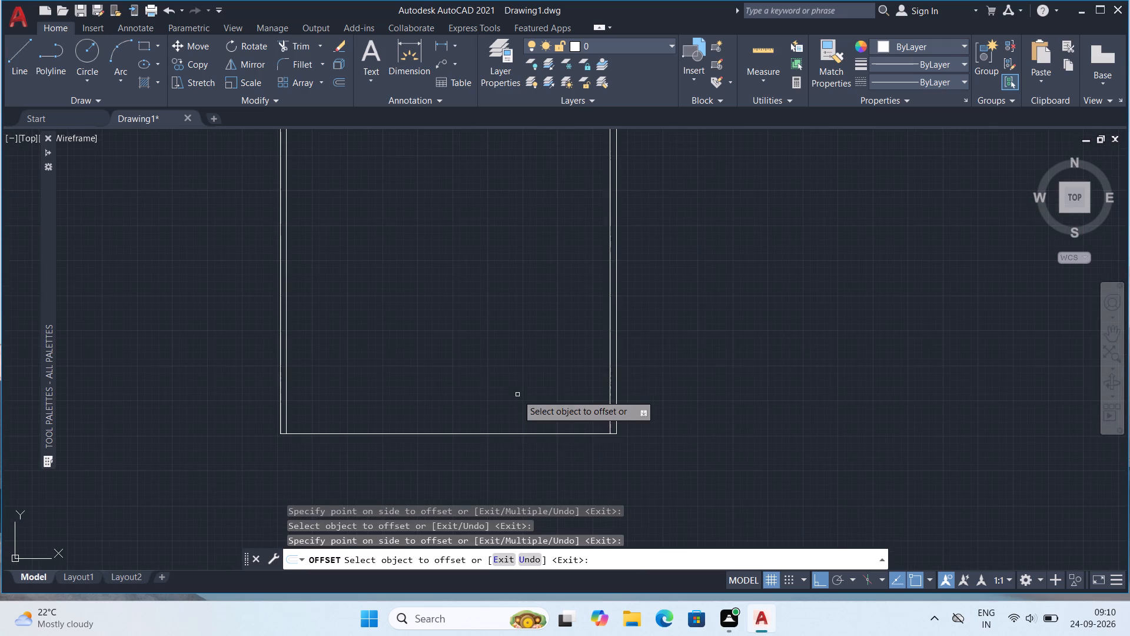
pyautogui.click(483, 433)
pyautogui.click(474, 402)
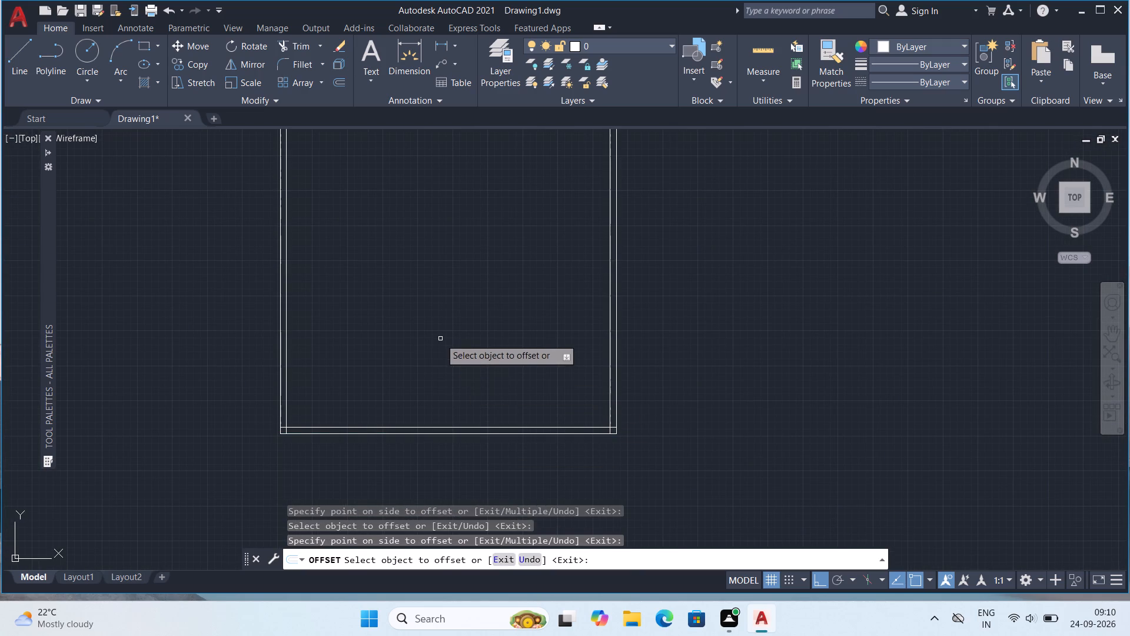
# Offset the left wall's inner line 4' to the right, and offset that new line 5" right to form a vertical partition wall.
pyautogui.moveTo(476, 366); pyautogui.dragTo(545, 493, button='middle')
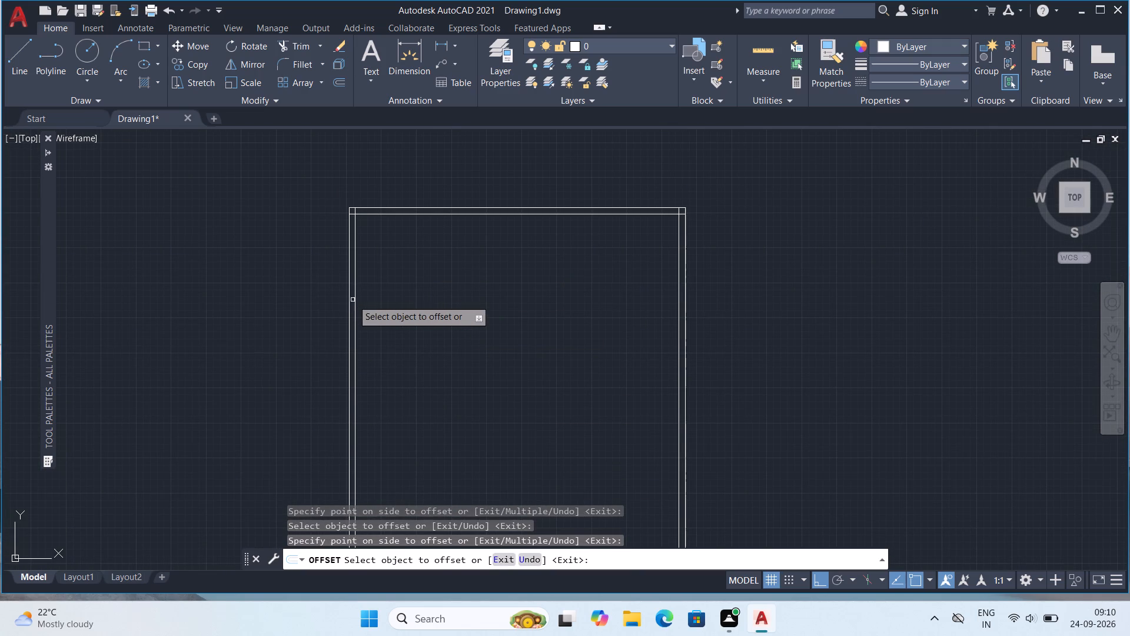
pyautogui.click(360, 303)
pyautogui.click(357, 296)
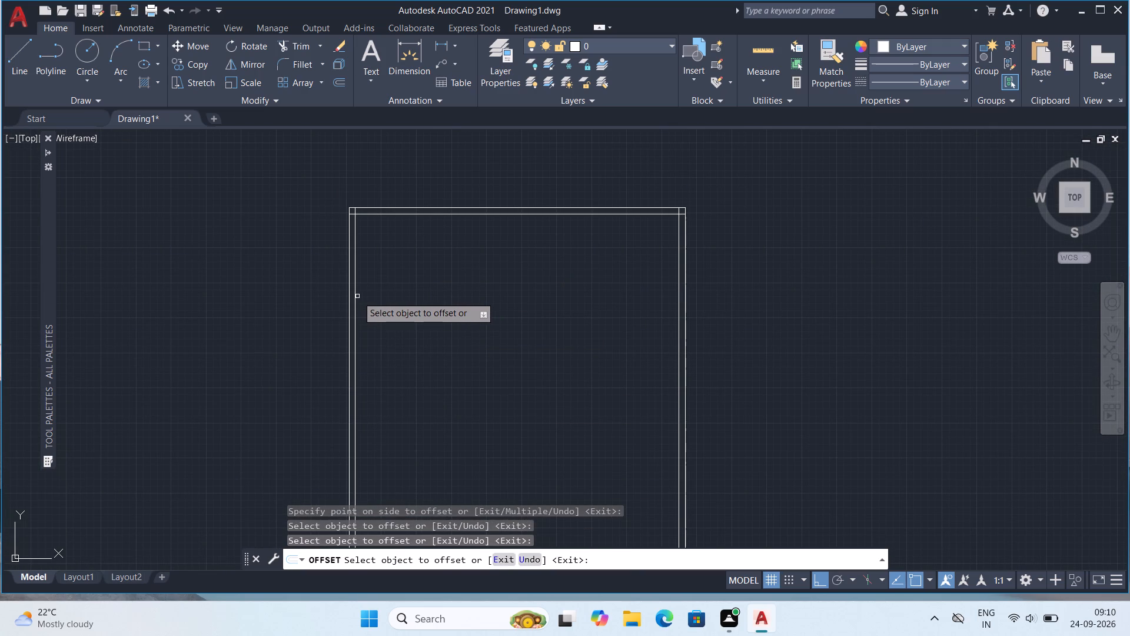
pyautogui.click(357, 309)
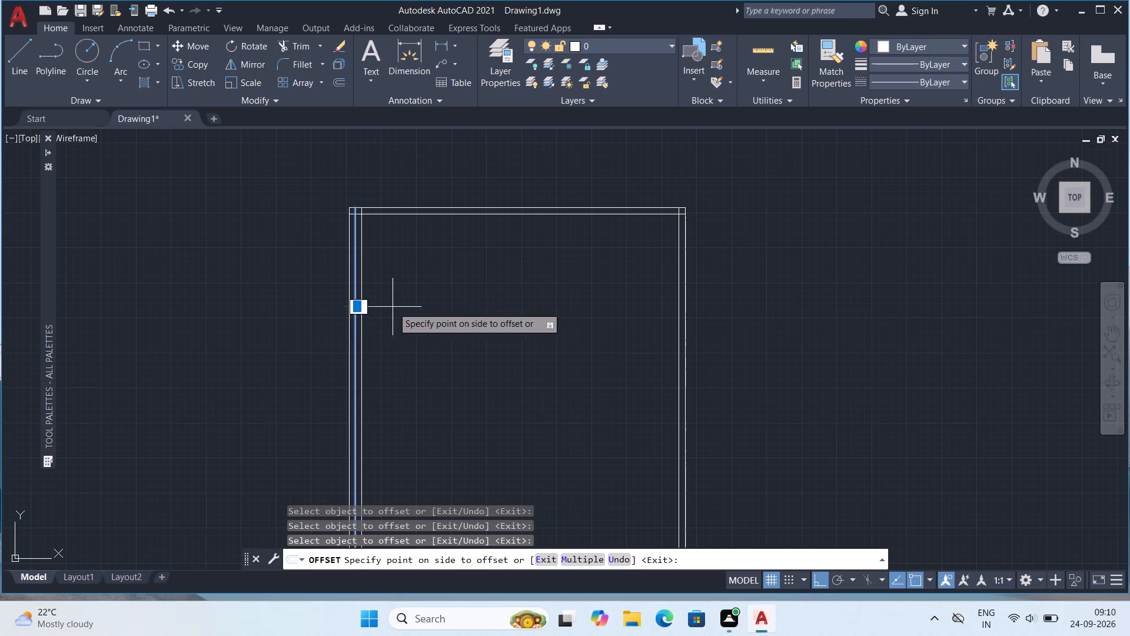
pyautogui.write("4'")
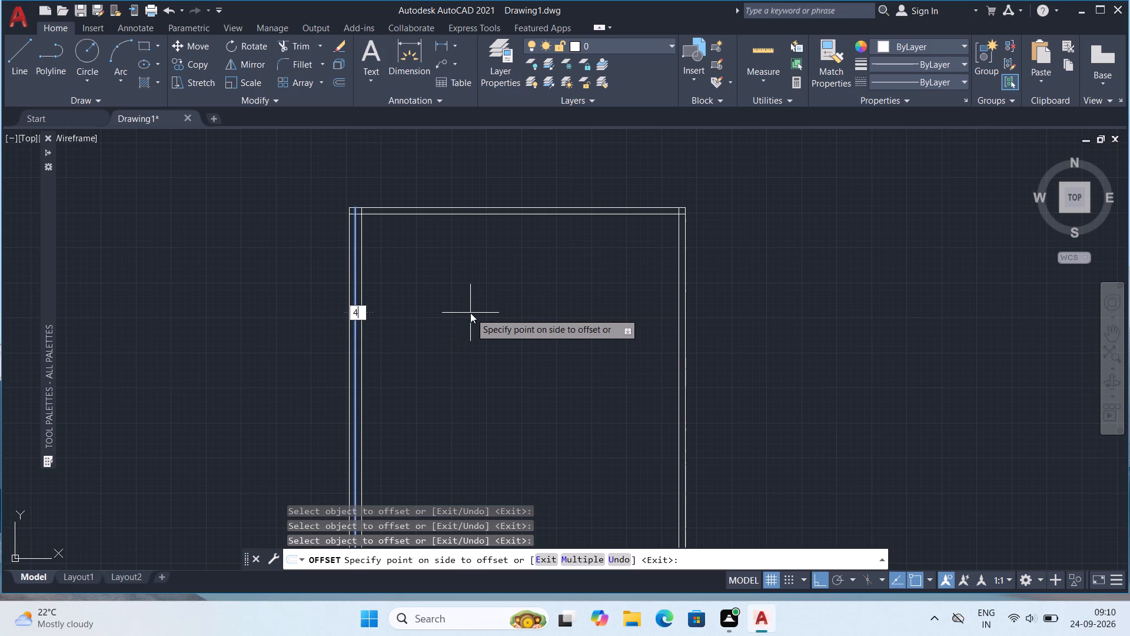
pyautogui.press('Return')
pyautogui.click(387, 293)
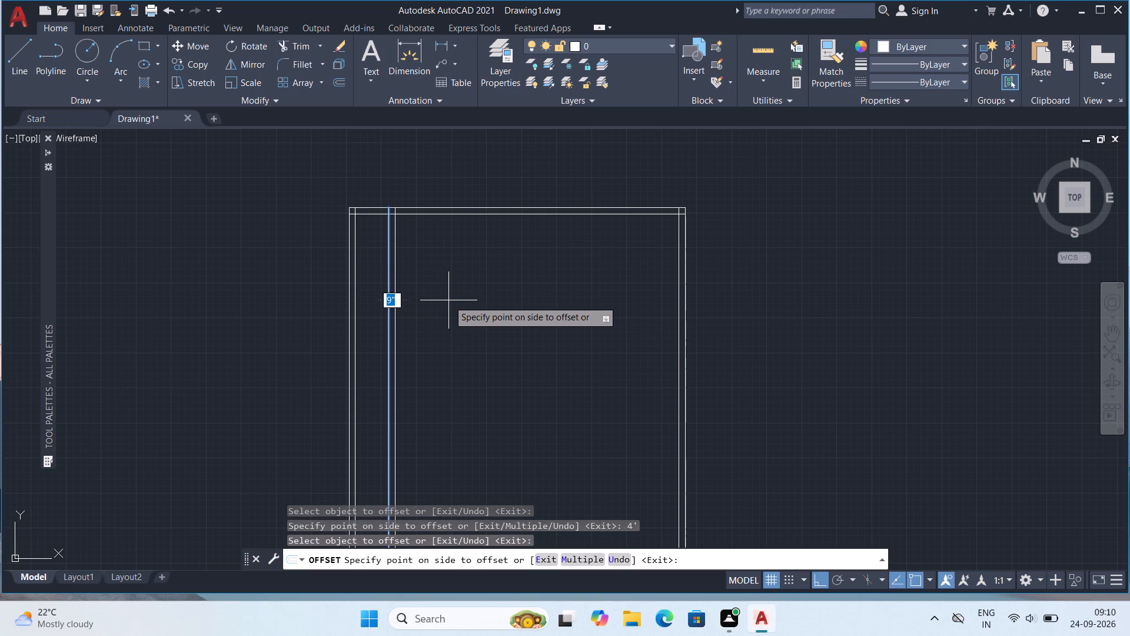
pyautogui.press('5')
pyautogui.hotkey('shift', '"')
pyautogui.press('Return')
# Offset the partition's right line 12' to the right, and offset that new line 5" right to form a second vertical partition wall.
pyautogui.moveTo(375, 356); pyautogui.dragTo(361, 321, button='middle')
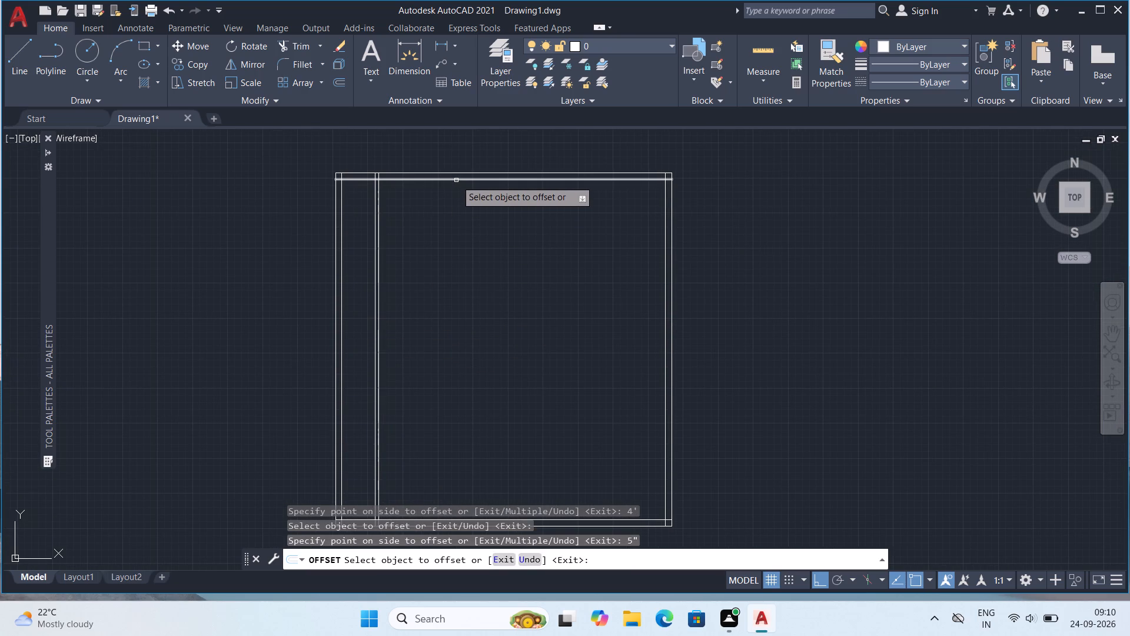
pyautogui.click(380, 234)
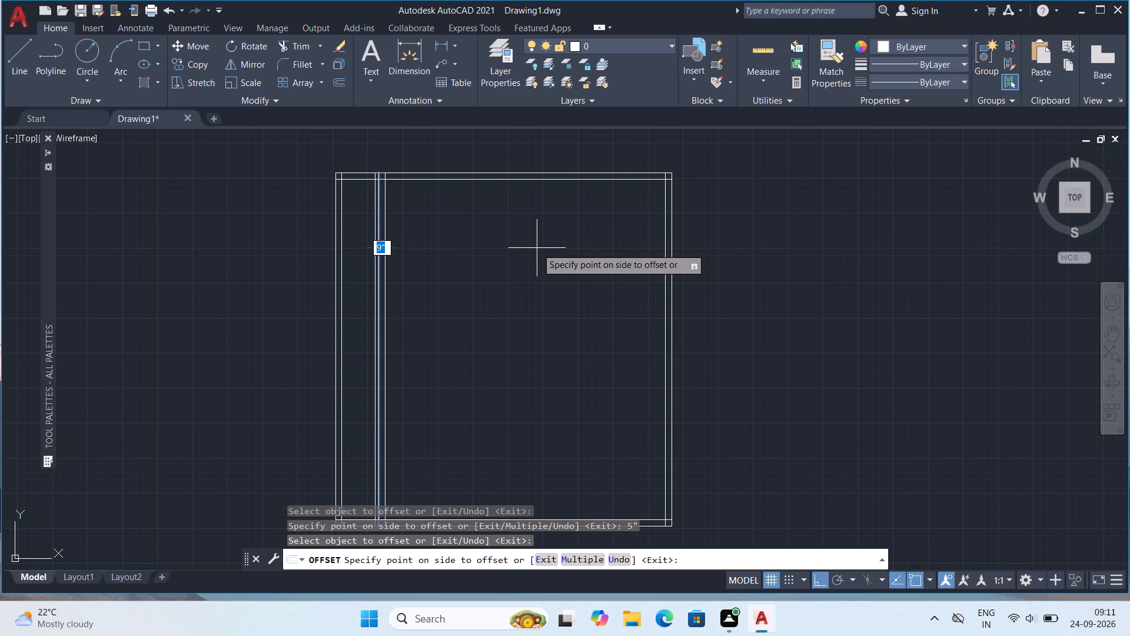
pyautogui.write("12'")
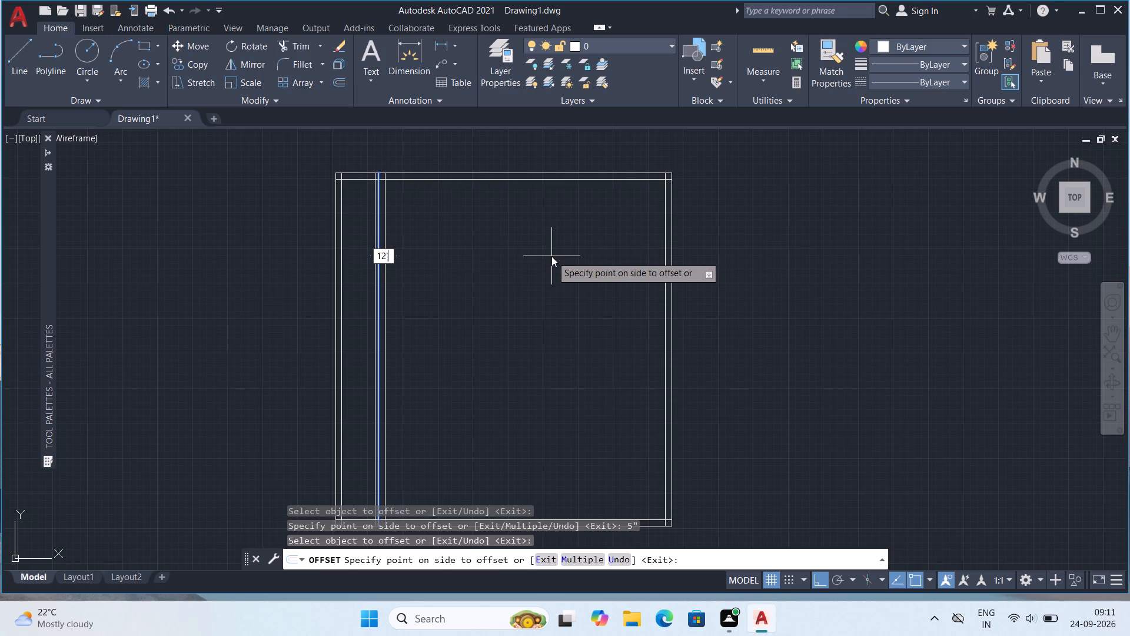
pyautogui.press('Return')
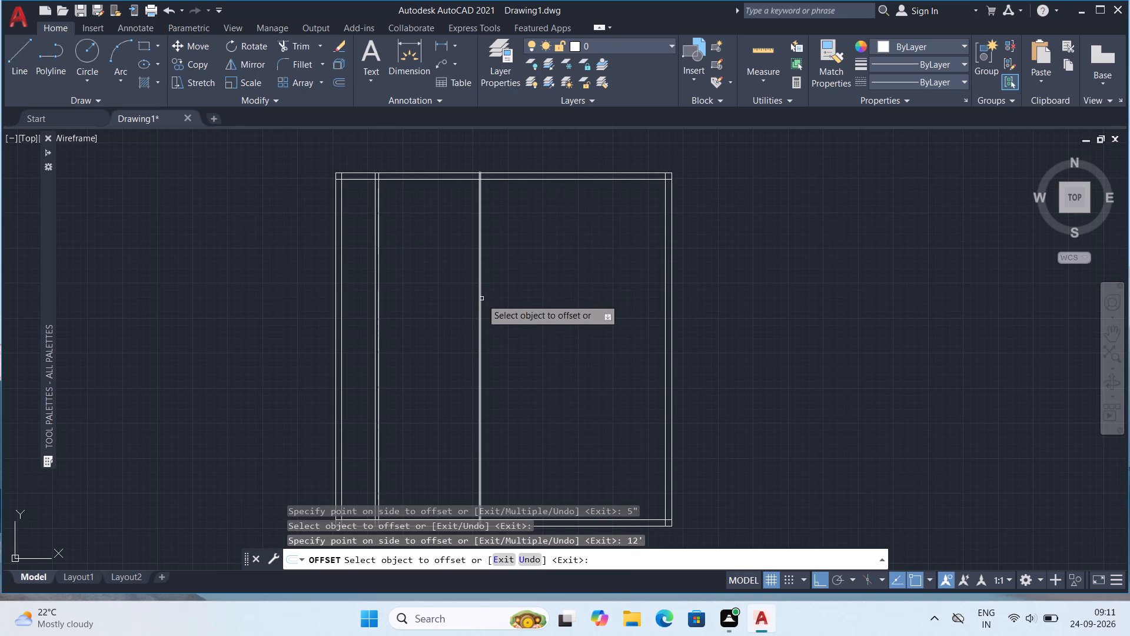
pyautogui.click(481, 302)
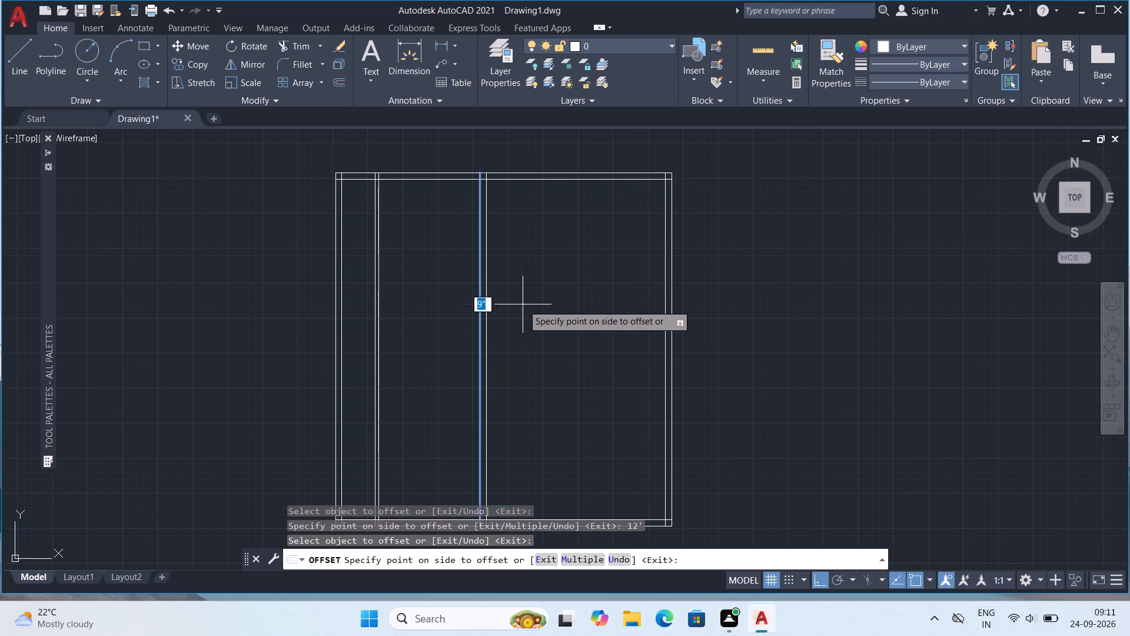
pyautogui.press('5')
pyautogui.hotkey('shift', '"')
pyautogui.press('Return')
# Offset the top wall's inner line downward with a distance of 12 and end the Offset command.
pyautogui.moveTo(468, 329); pyautogui.dragTo(466, 311, button='middle')
pyautogui.click(417, 164)
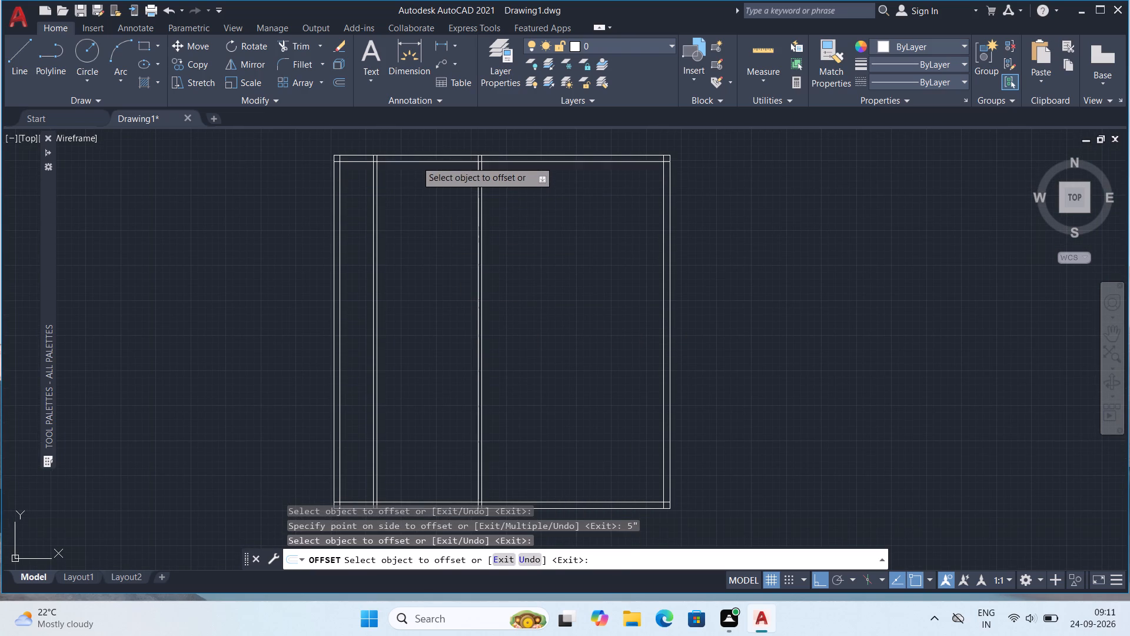
pyautogui.click(416, 161)
pyautogui.press('1')
pyautogui.press('2')
pyautogui.press('Return')
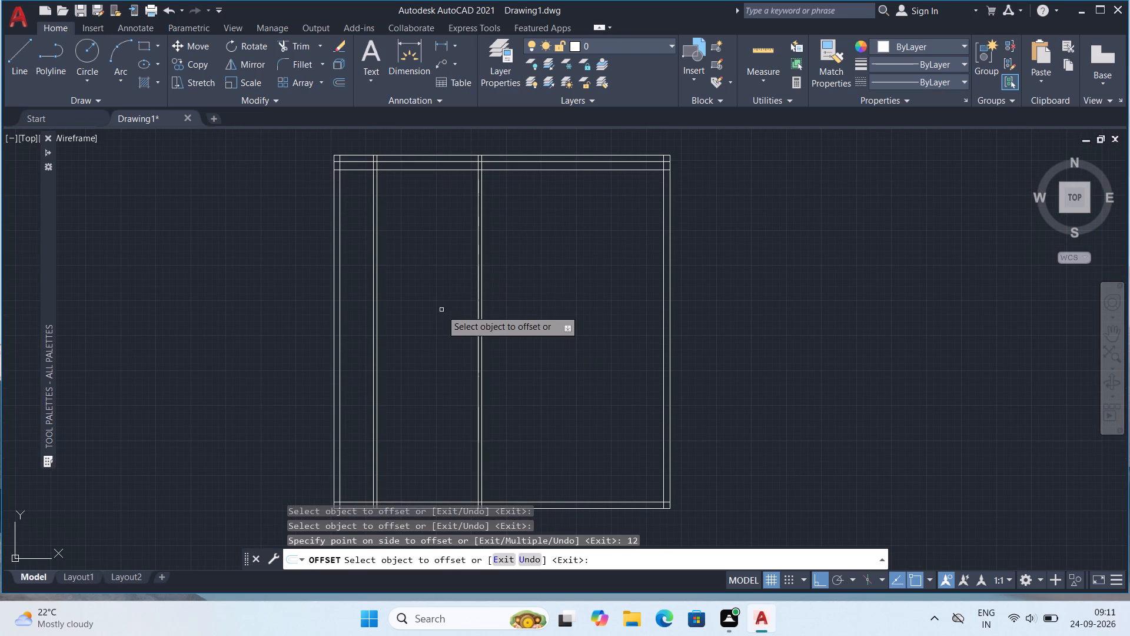
pyautogui.press('Escape')
pyautogui.press('Escape')
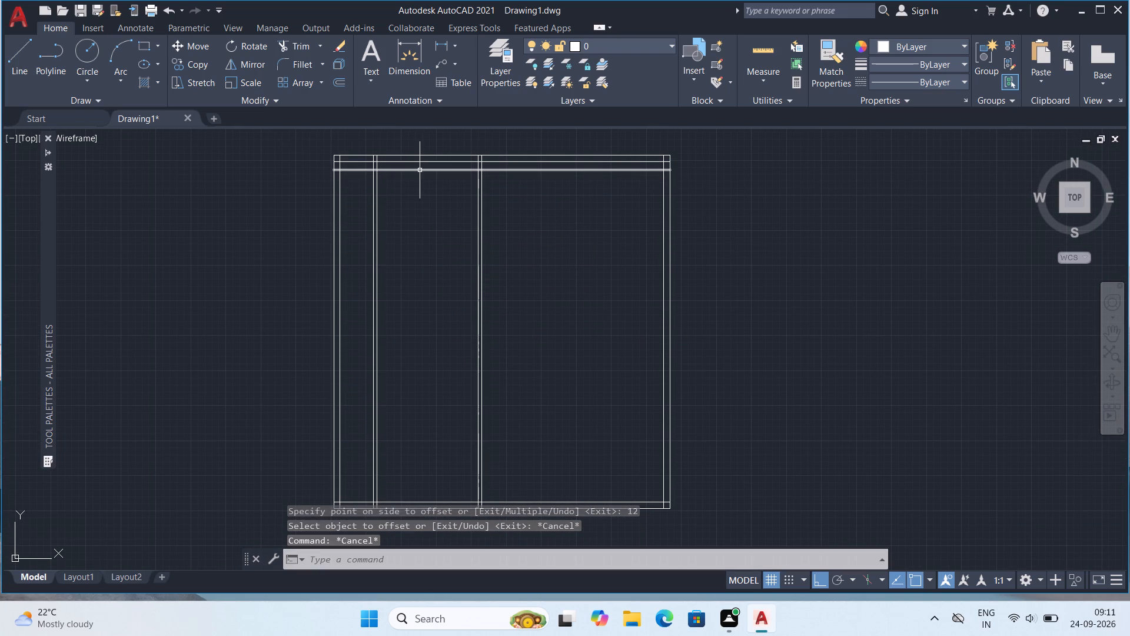
# Erase the misplaced horizontal line just below the top wall's inner line.
pyautogui.click(420, 169)
pyautogui.press('Delete')
pyautogui.press('0')
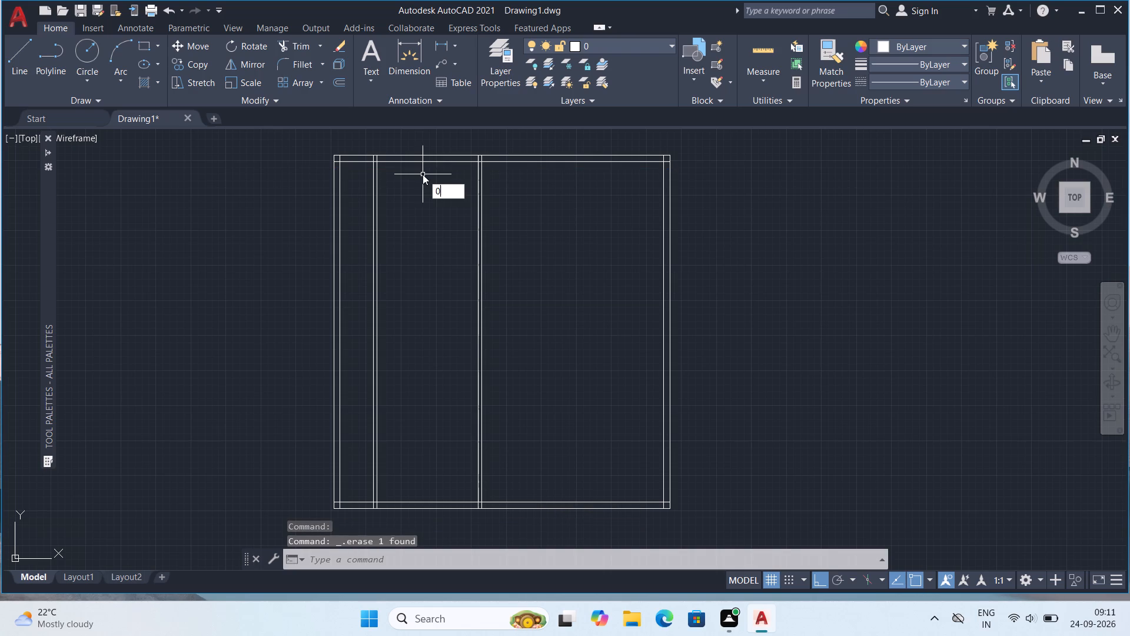
pyautogui.press('BackSpace')
pyautogui.press('Delete')
pyautogui.press('Escape')
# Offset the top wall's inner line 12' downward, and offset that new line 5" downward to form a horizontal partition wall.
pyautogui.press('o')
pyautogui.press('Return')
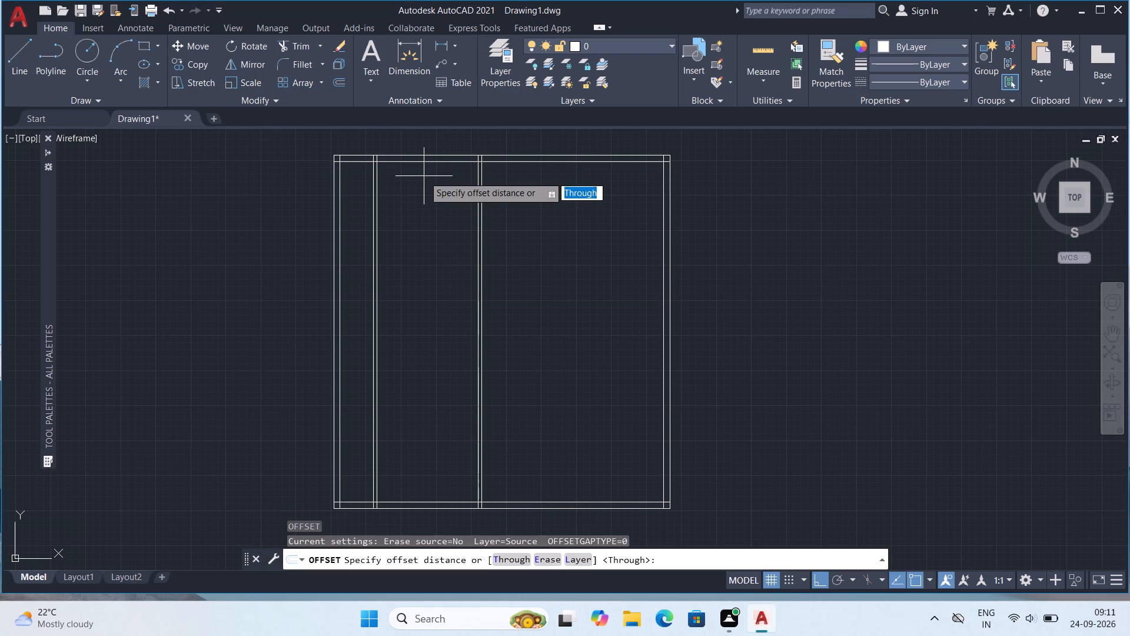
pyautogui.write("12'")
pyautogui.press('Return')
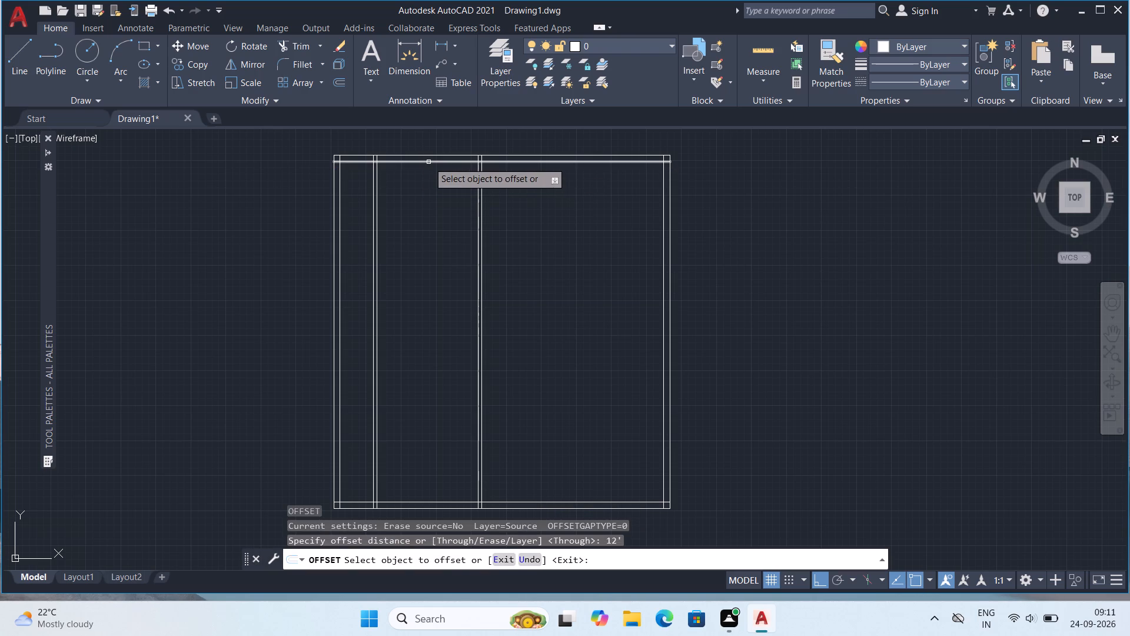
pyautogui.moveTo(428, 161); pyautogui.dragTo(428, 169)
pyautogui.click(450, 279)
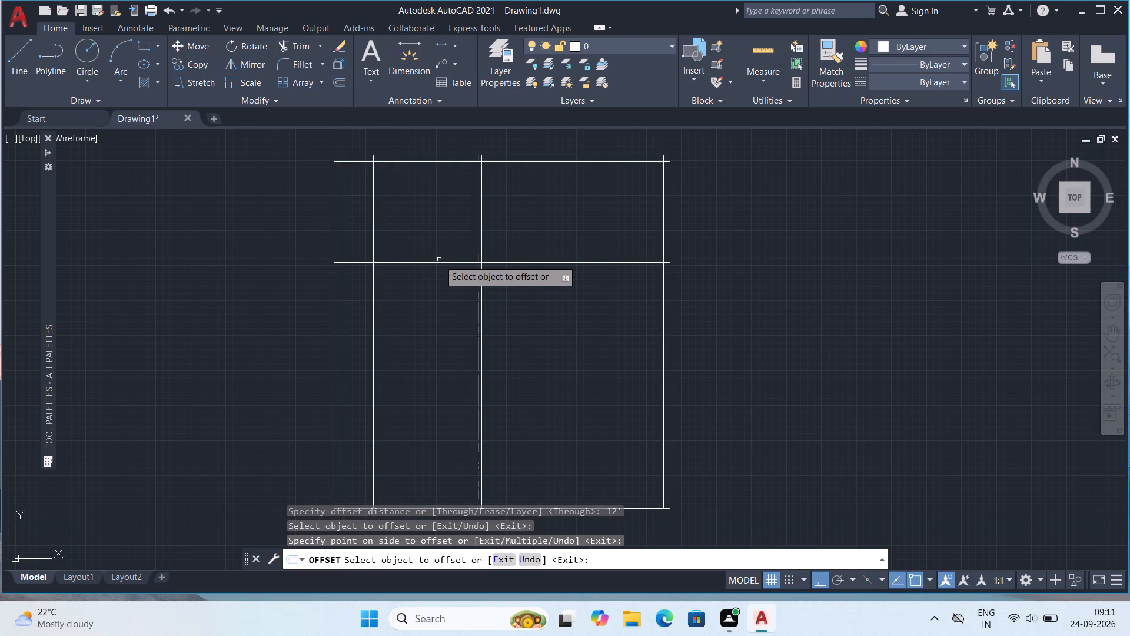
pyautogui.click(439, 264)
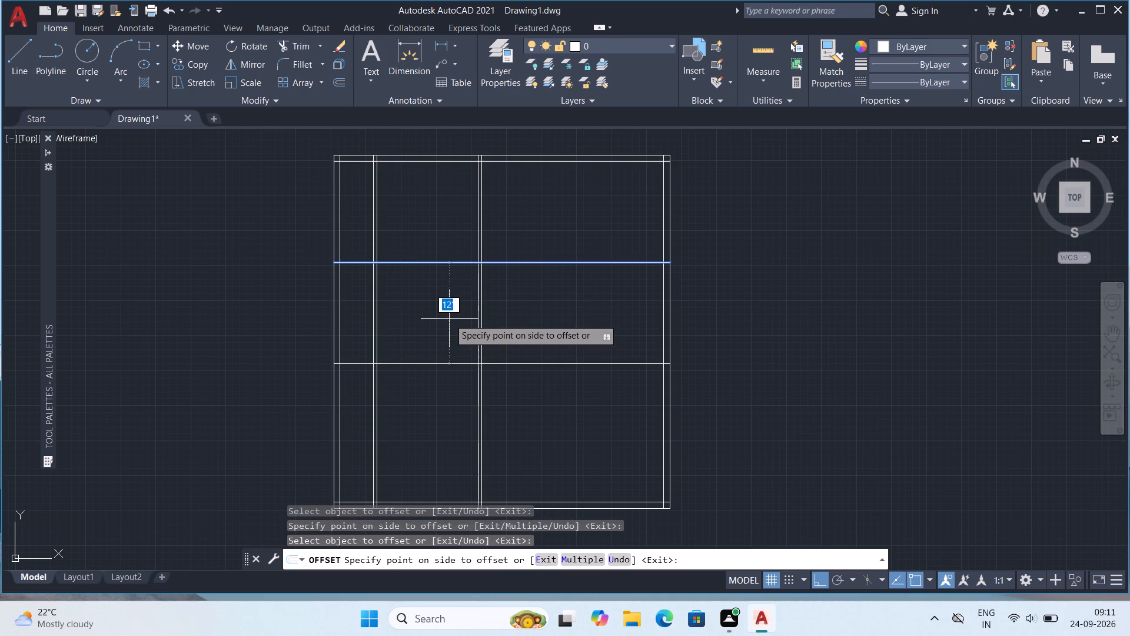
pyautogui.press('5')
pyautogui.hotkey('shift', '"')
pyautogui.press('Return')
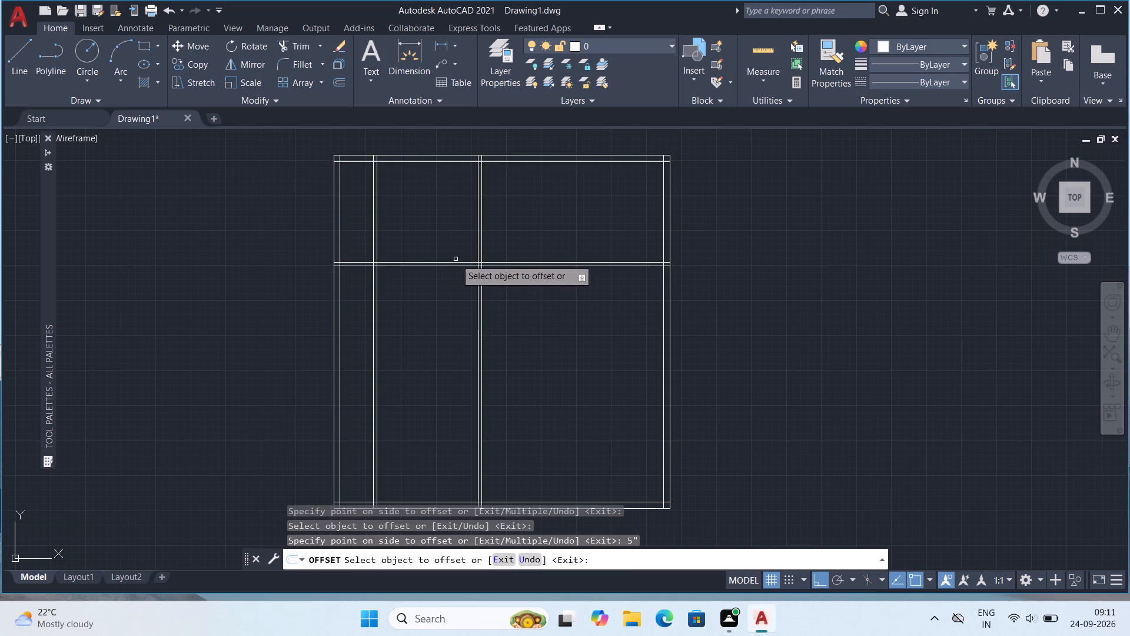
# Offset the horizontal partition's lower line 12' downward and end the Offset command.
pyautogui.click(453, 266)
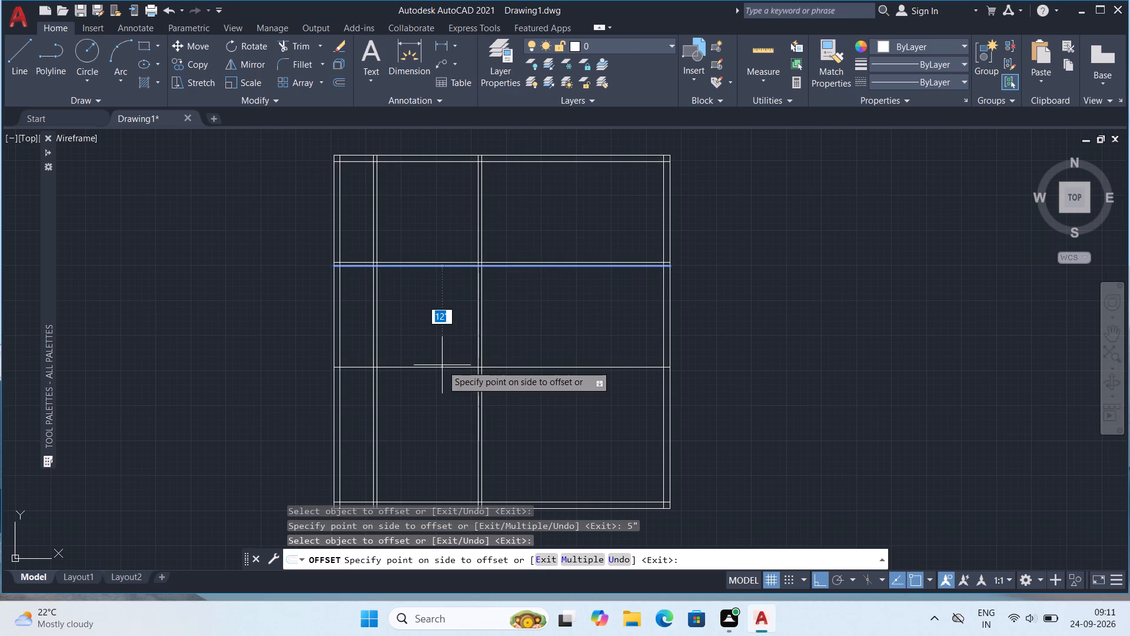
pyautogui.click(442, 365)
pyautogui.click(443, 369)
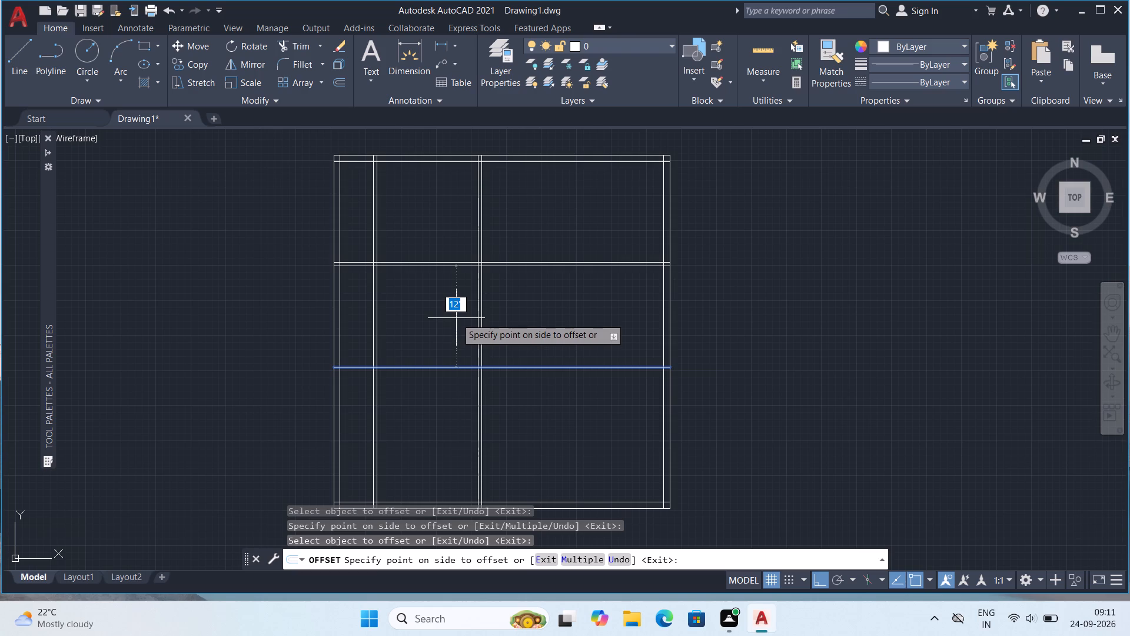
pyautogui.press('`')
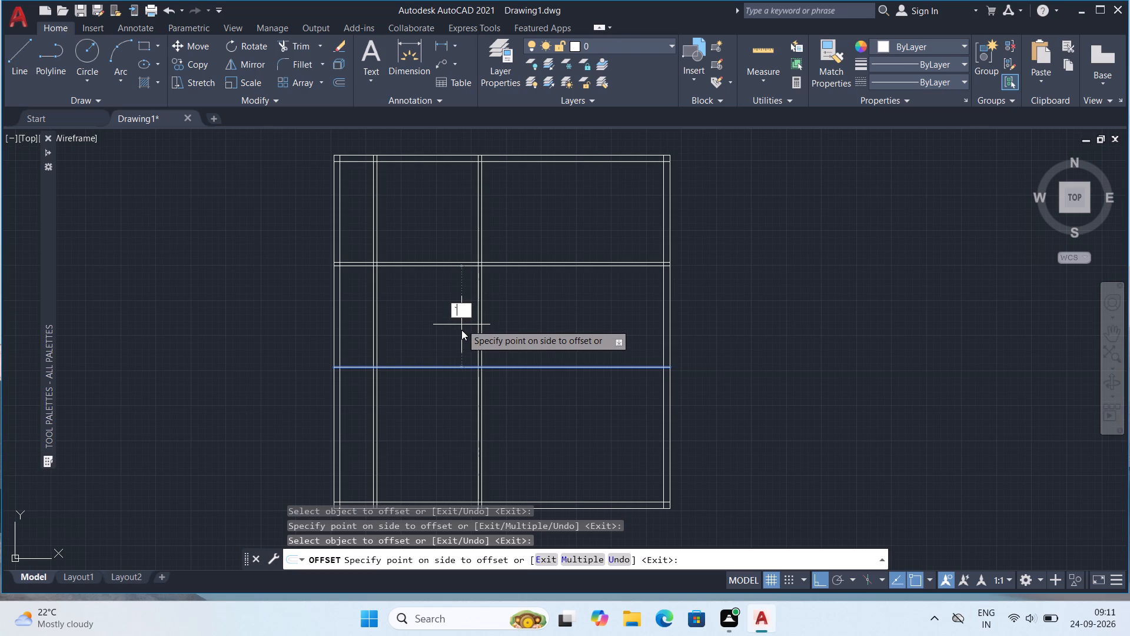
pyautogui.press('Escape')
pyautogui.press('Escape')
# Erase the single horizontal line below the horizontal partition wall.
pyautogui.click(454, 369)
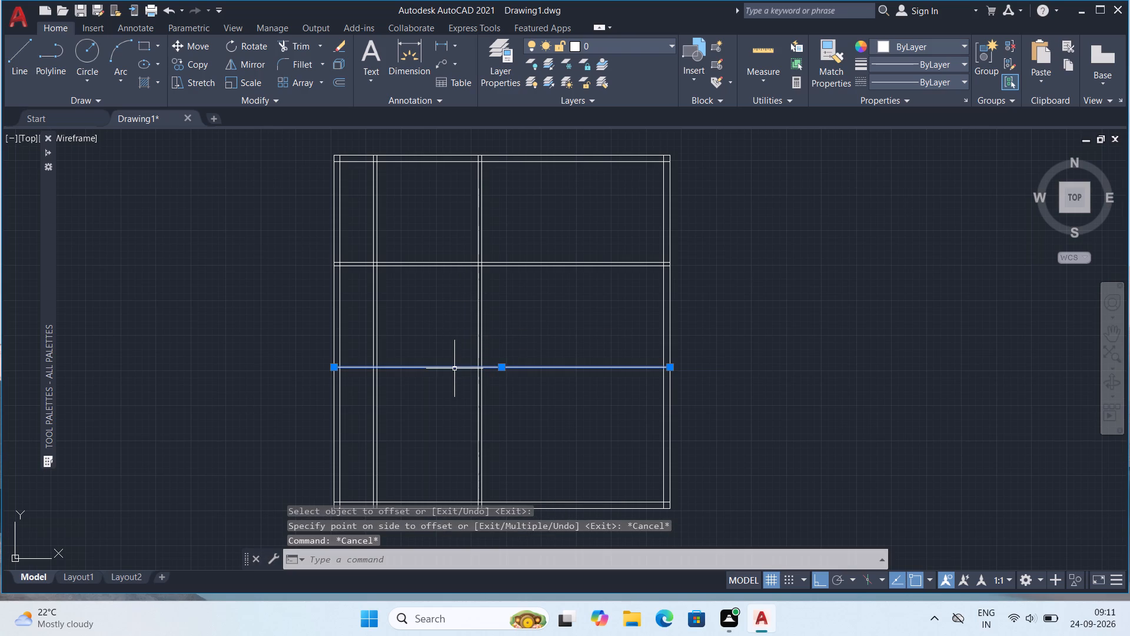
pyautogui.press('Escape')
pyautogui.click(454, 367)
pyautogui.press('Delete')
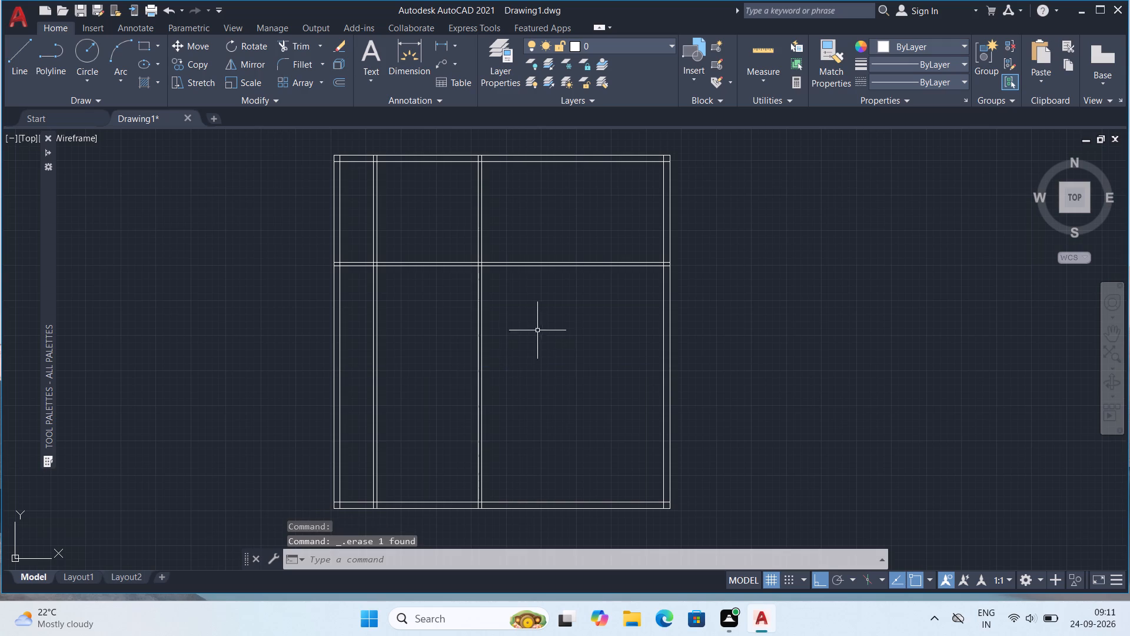
# Erase both lines of the second vertical partition wall.
pyautogui.click(476, 297)
pyautogui.press('Delete')
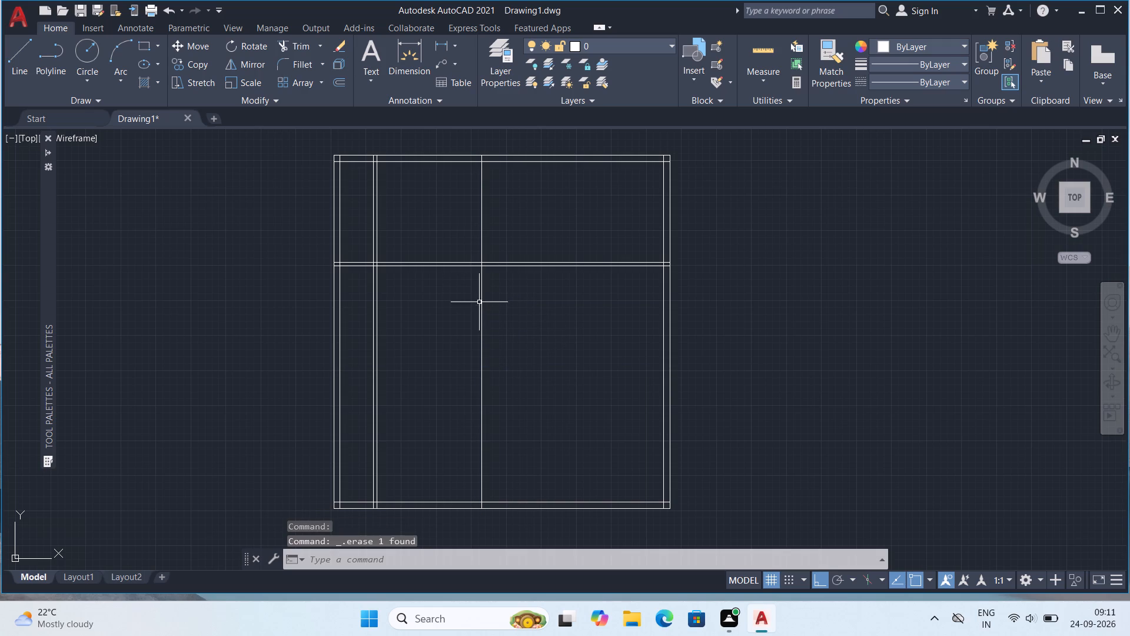
pyautogui.click(480, 304)
pyautogui.press('Delete')
# Offset the first vertical partition's right line 14' to the right, and offset that new line 5" right to form a second vertical partition wall.
pyautogui.press('o')
pyautogui.press('Return')
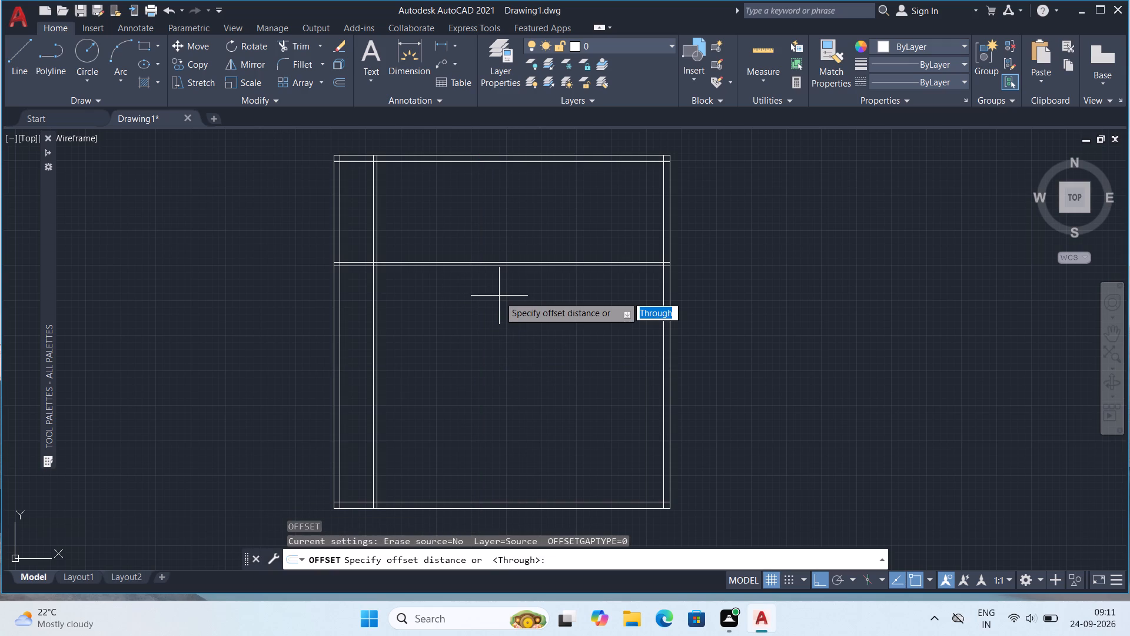
pyautogui.write("14'")
pyautogui.press('Return')
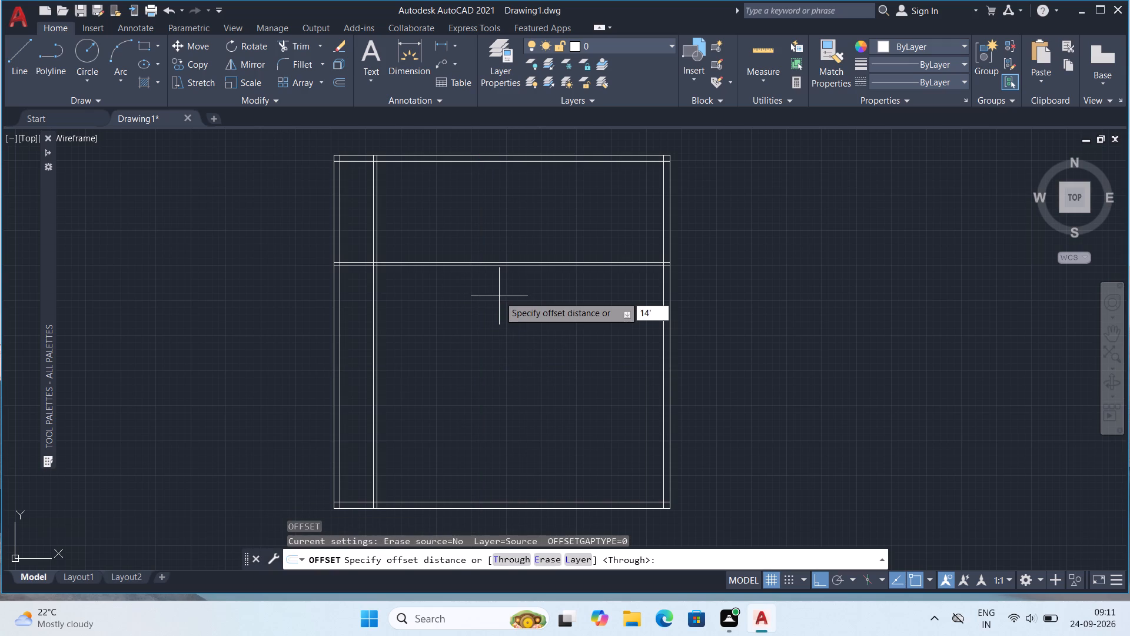
pyautogui.click(377, 214)
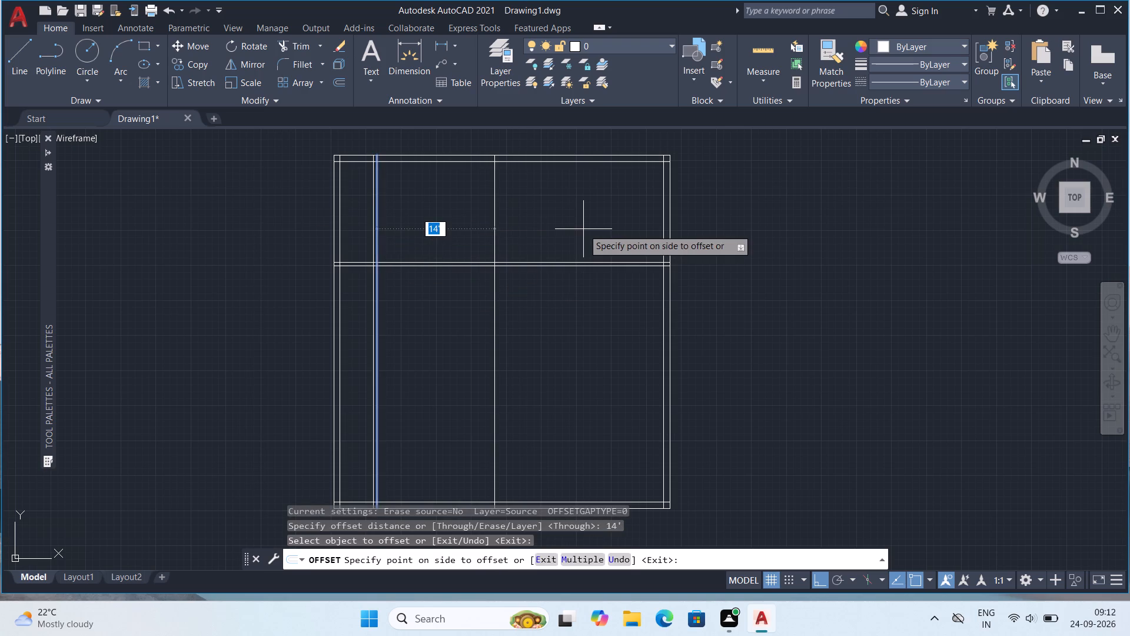
pyautogui.click(583, 229)
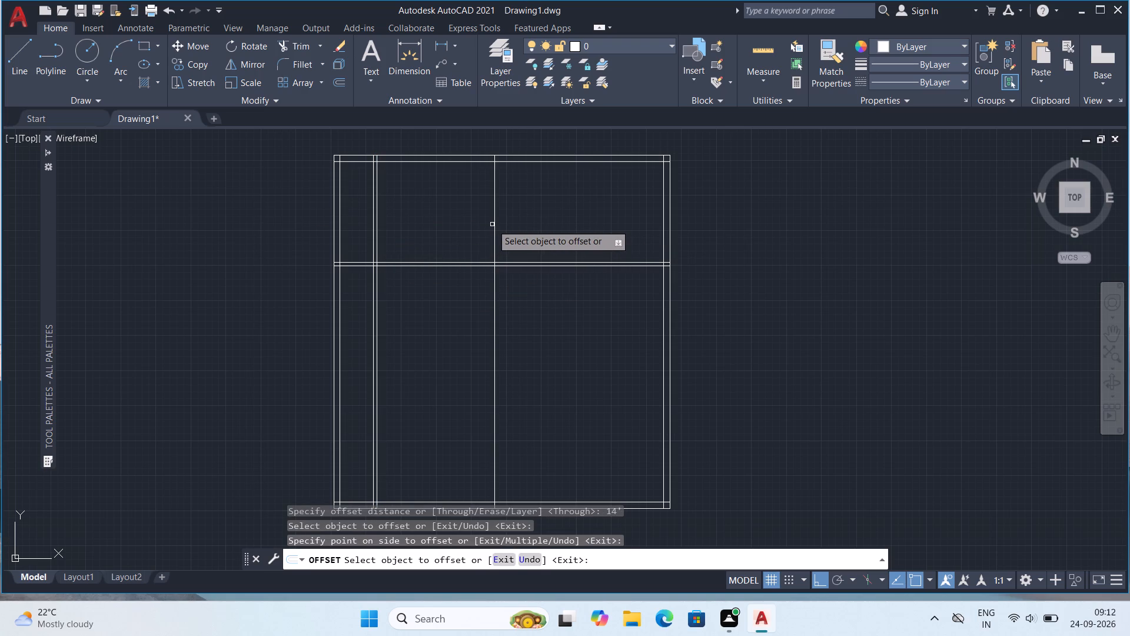
pyautogui.click(493, 217)
pyautogui.press('5')
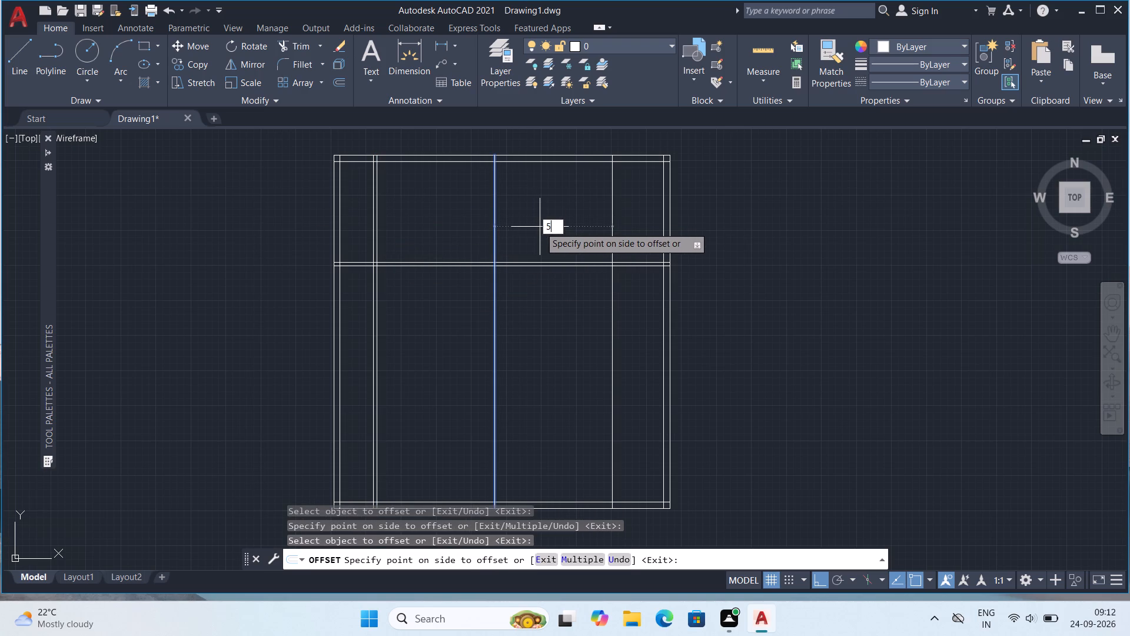
pyautogui.hotkey('shift', '"')
pyautogui.press('Return')
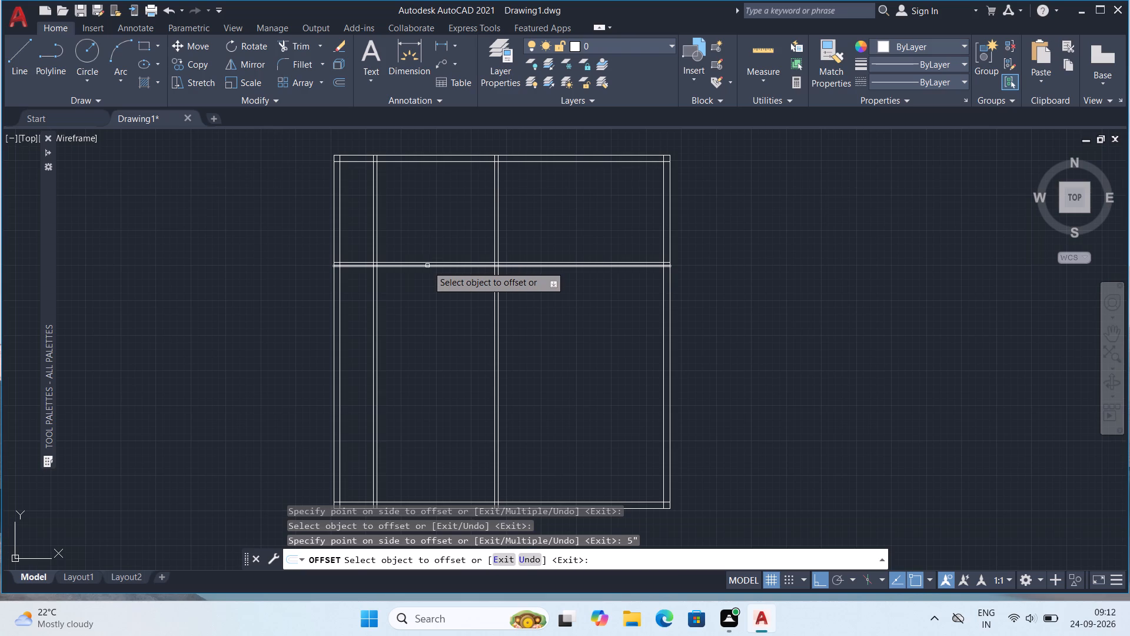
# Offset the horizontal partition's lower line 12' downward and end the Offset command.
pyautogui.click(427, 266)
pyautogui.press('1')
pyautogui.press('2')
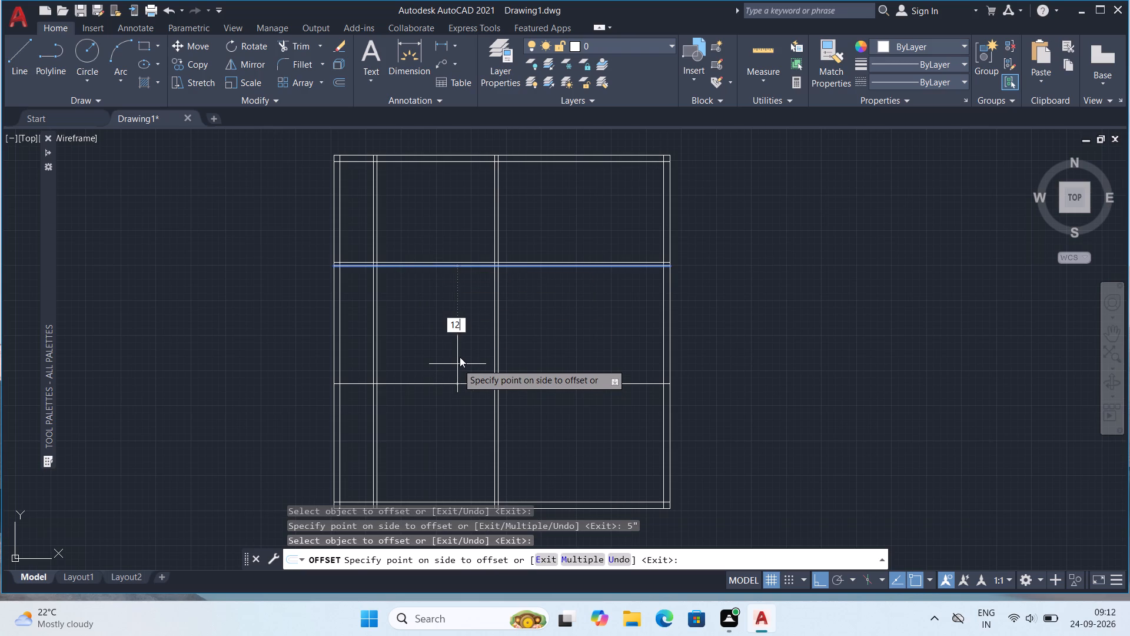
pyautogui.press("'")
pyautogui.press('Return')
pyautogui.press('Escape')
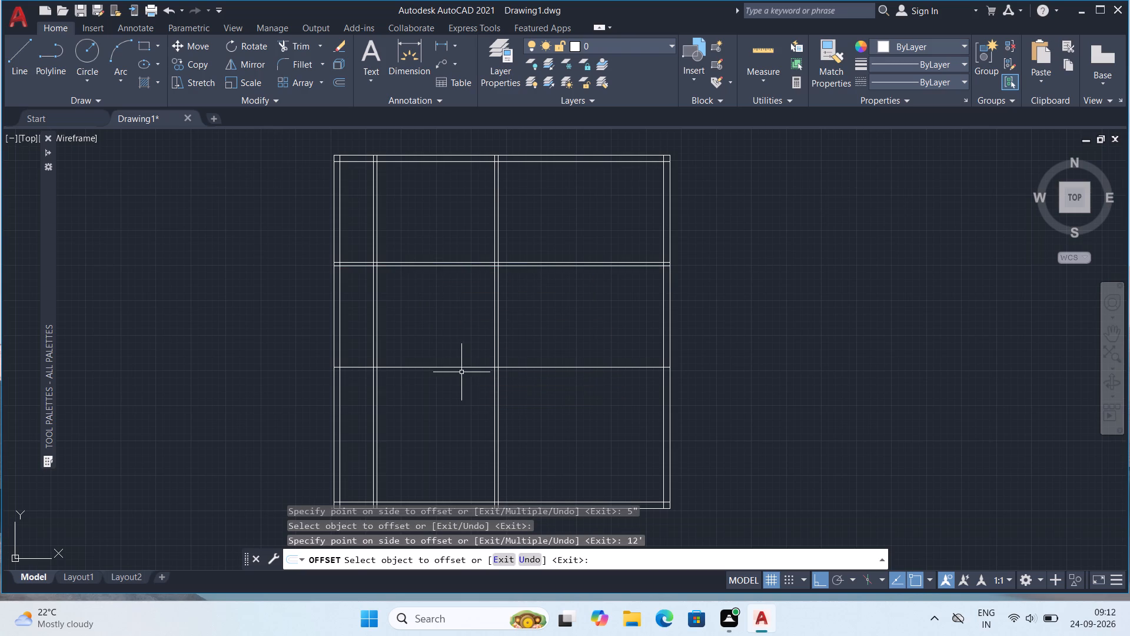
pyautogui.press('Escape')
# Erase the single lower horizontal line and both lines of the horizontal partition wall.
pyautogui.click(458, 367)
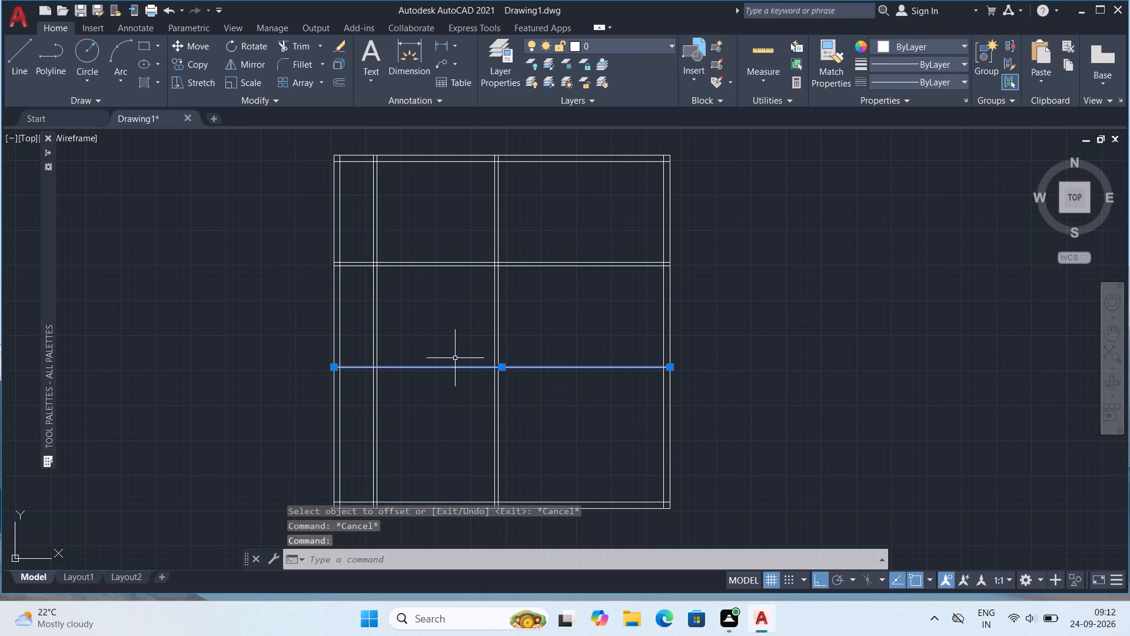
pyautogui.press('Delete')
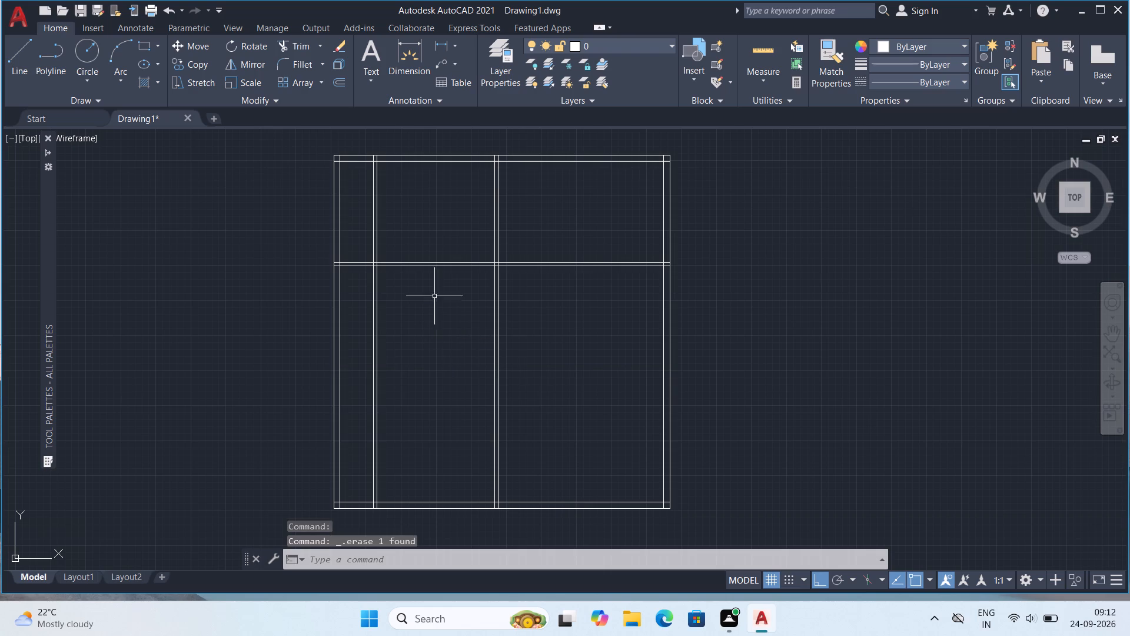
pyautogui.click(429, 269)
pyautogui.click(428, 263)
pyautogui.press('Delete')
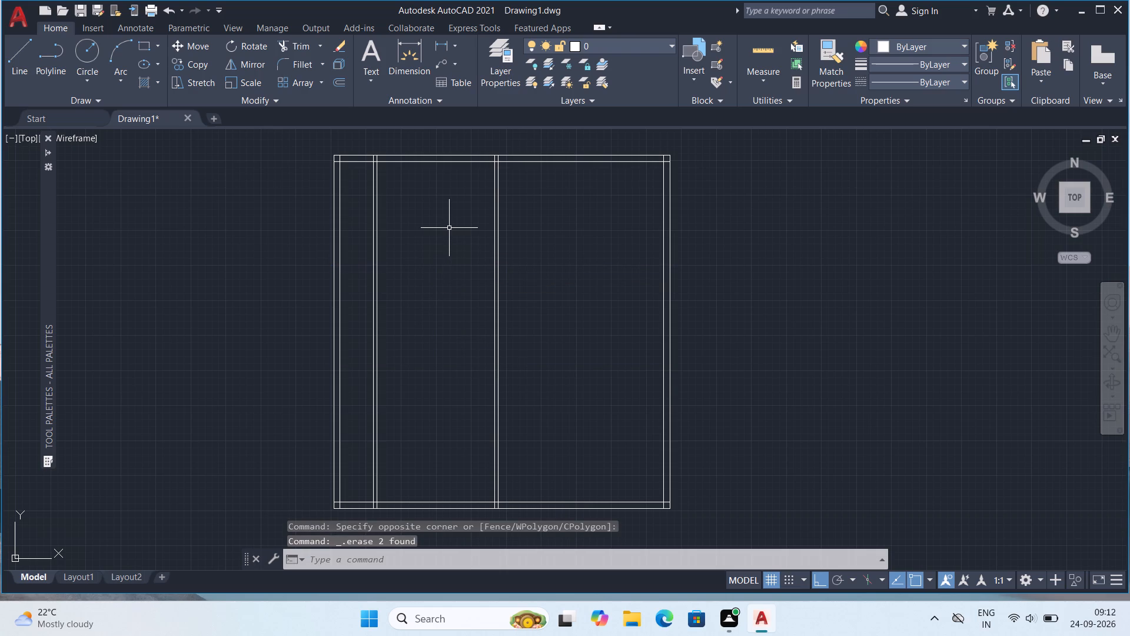
# Offset the top wall's inner line 14' downward, and offset that new line 5" downward to form a horizontal partition wall.
pyautogui.press('o')
pyautogui.press('Return')
pyautogui.press('1')
pyautogui.write("4'")
pyautogui.press('Return')
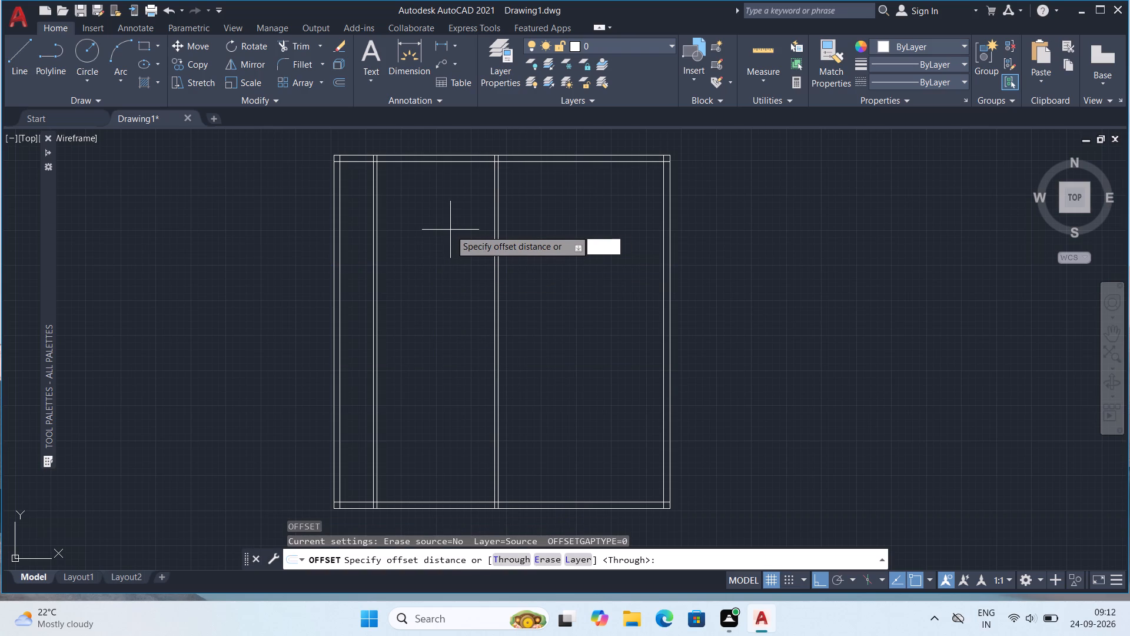
pyautogui.click(441, 161)
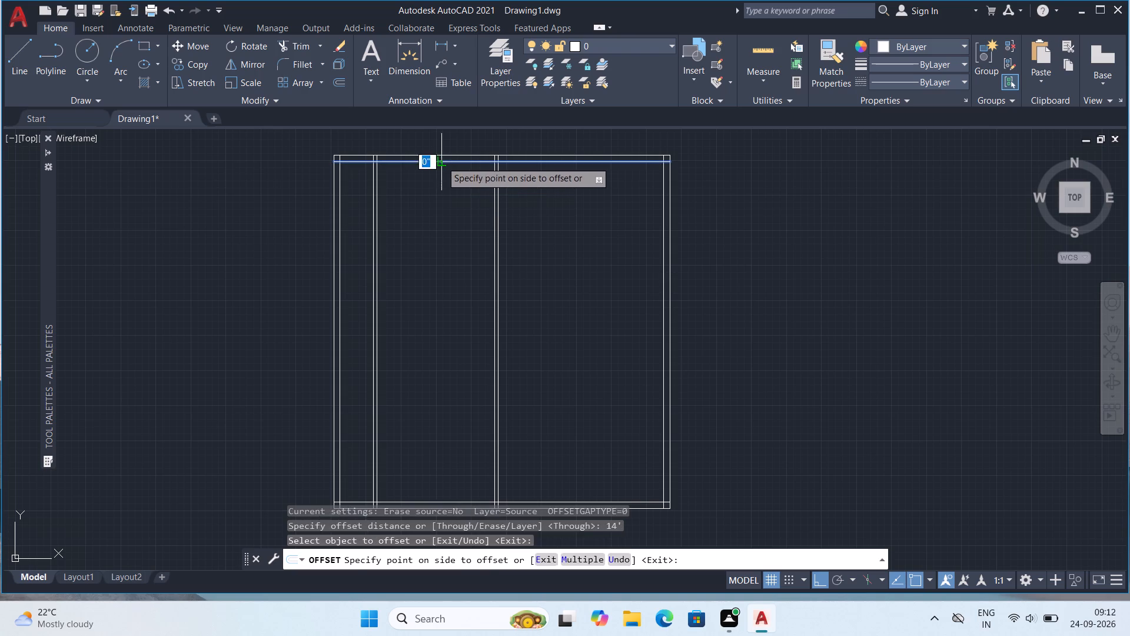
pyautogui.click(440, 236)
pyautogui.click(439, 279)
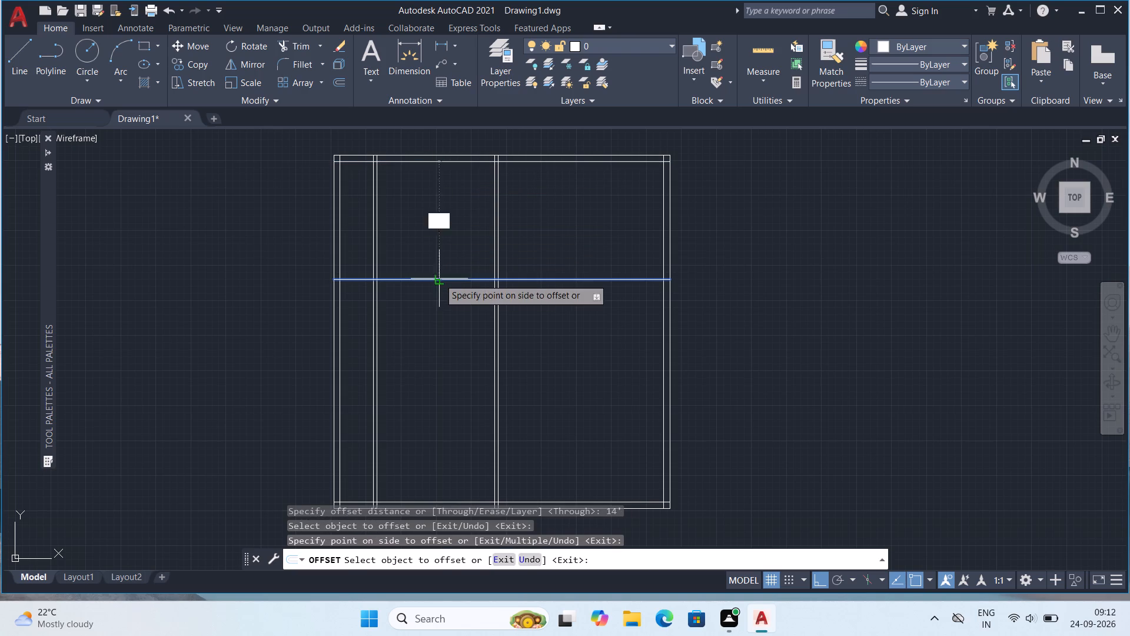
pyautogui.press('5')
pyautogui.hotkey('shift', '"')
pyautogui.press('Return')
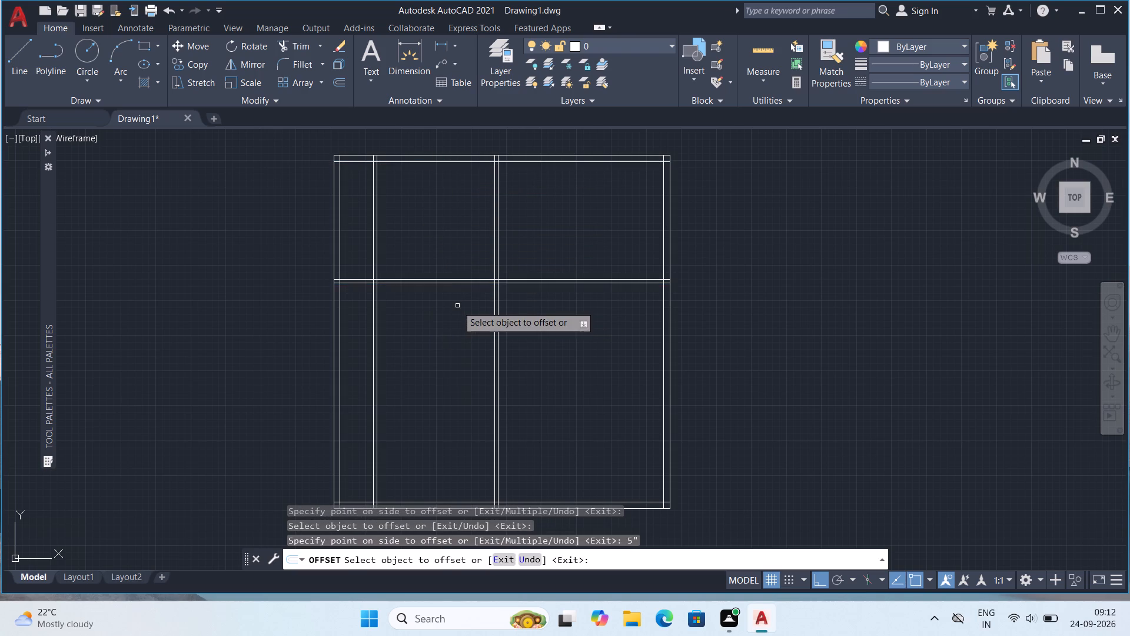
# Offset the horizontal partition's lower line 14' downward, and offset that new line 5" downward to form a second horizontal partition wall.
pyautogui.click(450, 283)
pyautogui.click(465, 387)
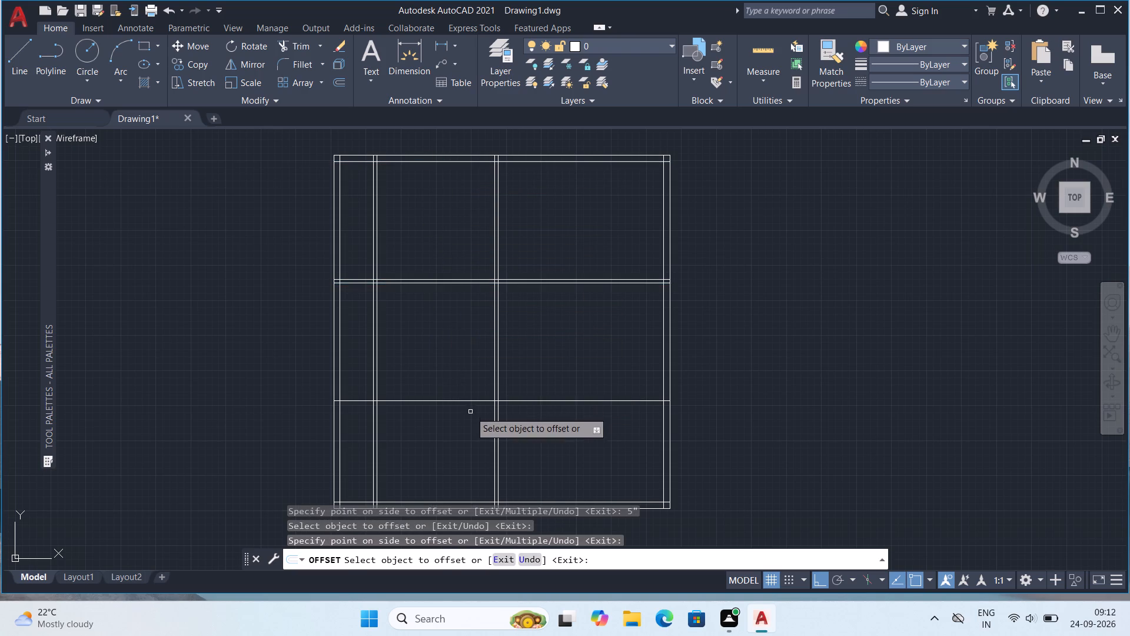
pyautogui.click(467, 401)
pyautogui.press('5')
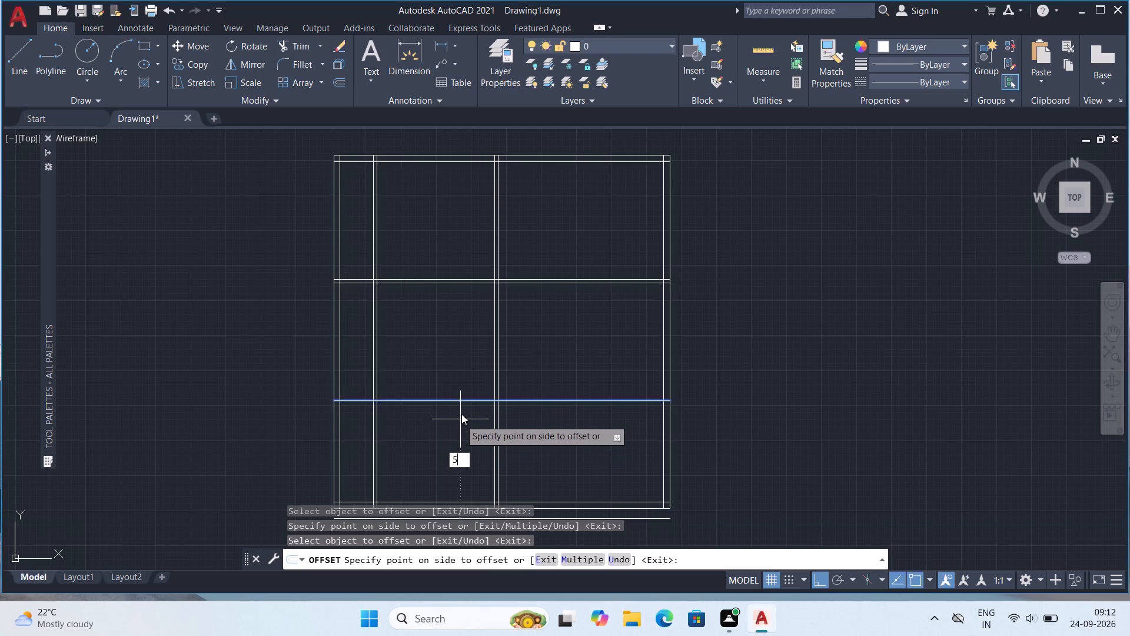
pyautogui.hotkey('shift', '"')
pyautogui.press('Return')
# Offset the second vertical partition's right line 14' to the right, offset that new line 5" right as a third vertical partition, and end Offset.
pyautogui.moveTo(467, 420); pyautogui.dragTo(403, 390, button='middle')
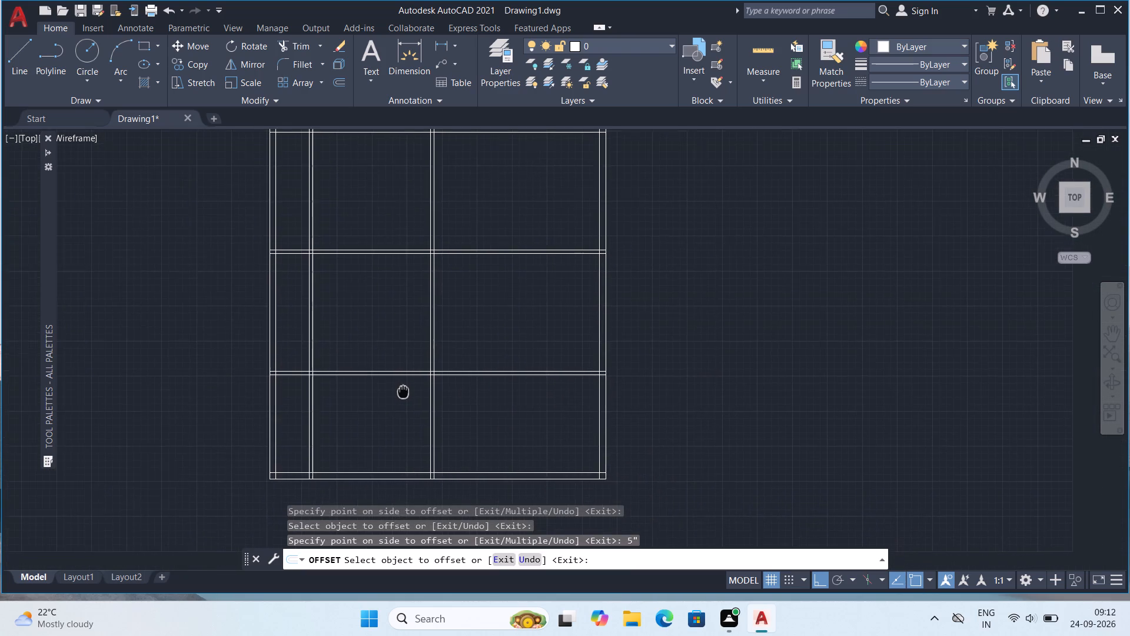
pyautogui.moveTo(403, 390); pyautogui.dragTo(405, 418, button='middle')
pyautogui.moveTo(547, 313); pyautogui.dragTo(539, 336, button='middle')
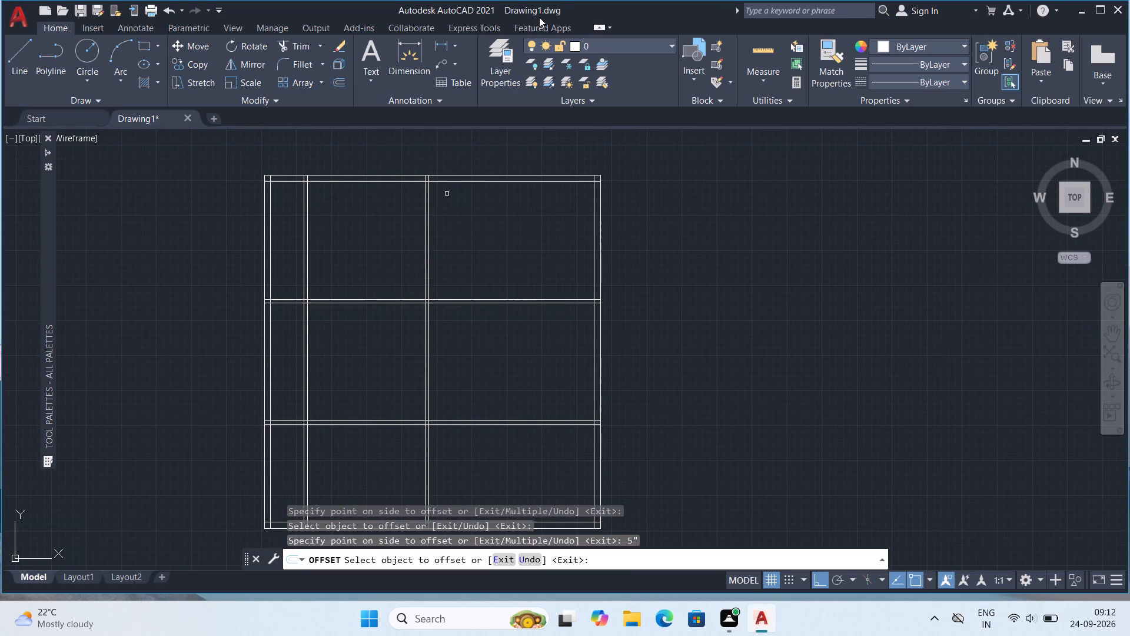
pyautogui.click(429, 219)
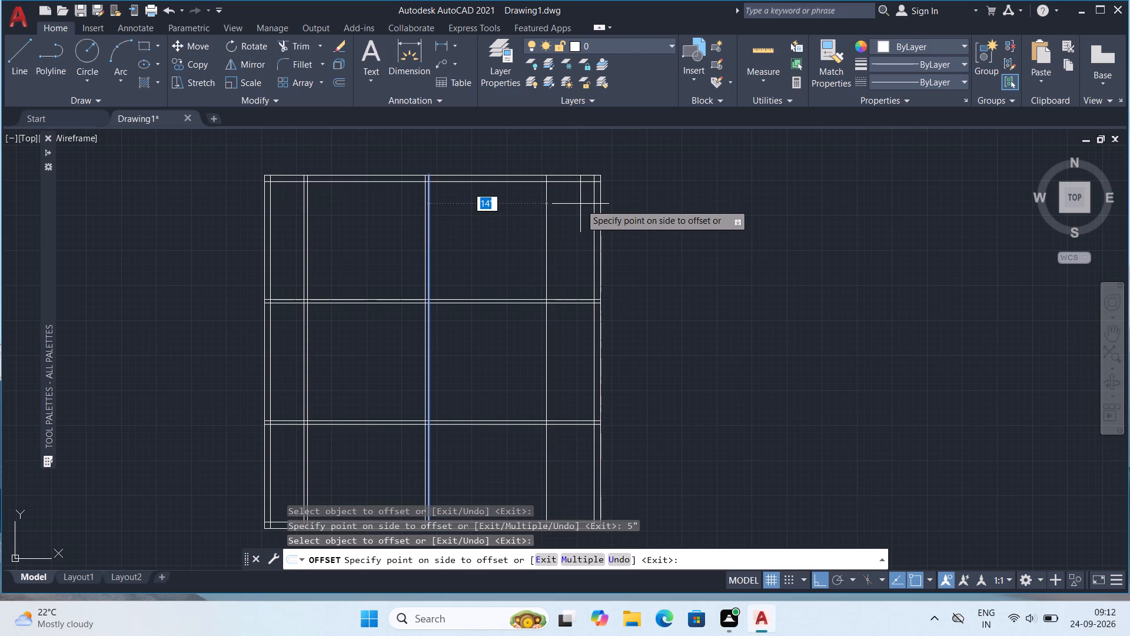
pyautogui.click(580, 204)
pyautogui.click(547, 236)
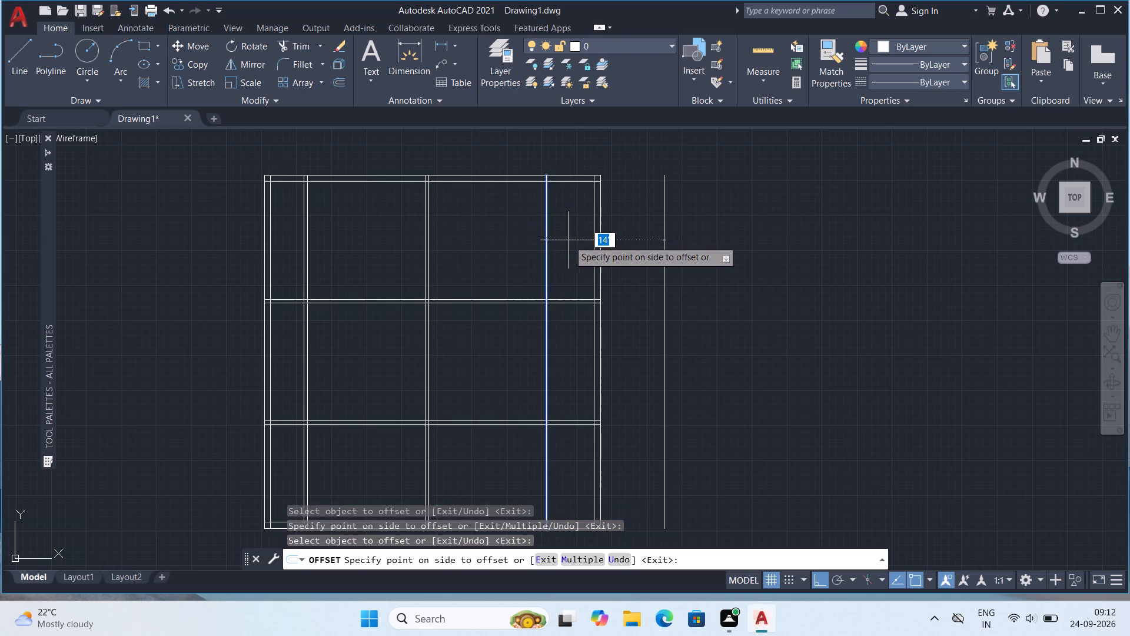
pyautogui.press('5')
pyautogui.hotkey('shift', '"')
pyautogui.press('Return')
pyautogui.moveTo(560, 247); pyautogui.dragTo(558, 238, button='middle')
pyautogui.press('Escape')
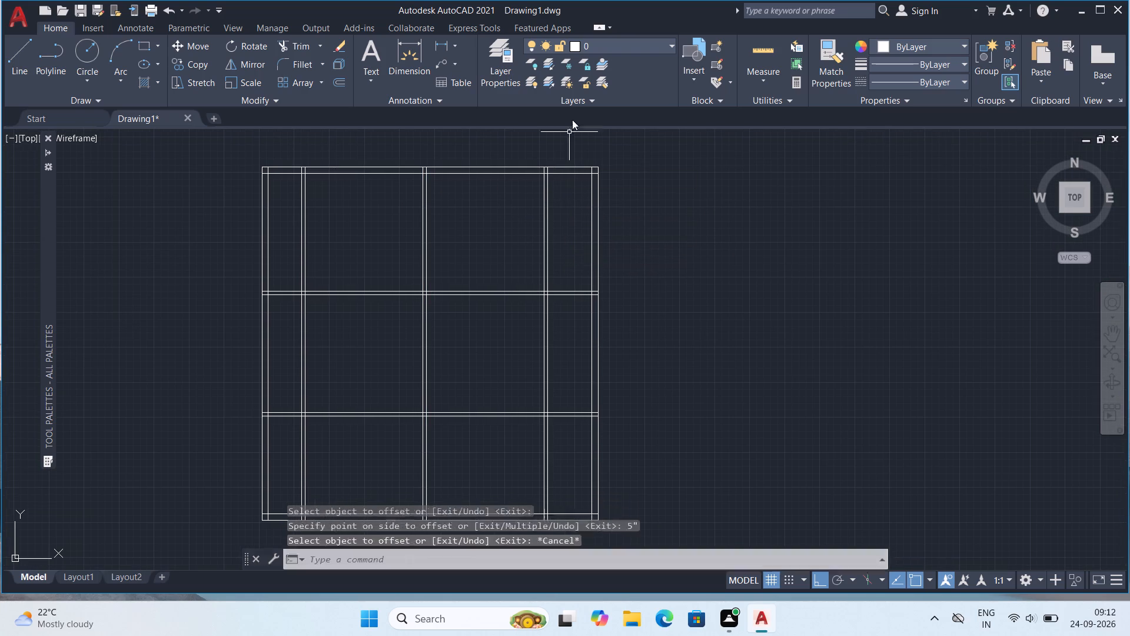
# Measure the room between the third vertical partition and the right outer wall, above the upper horizontal partition.
pyautogui.press('Escape')
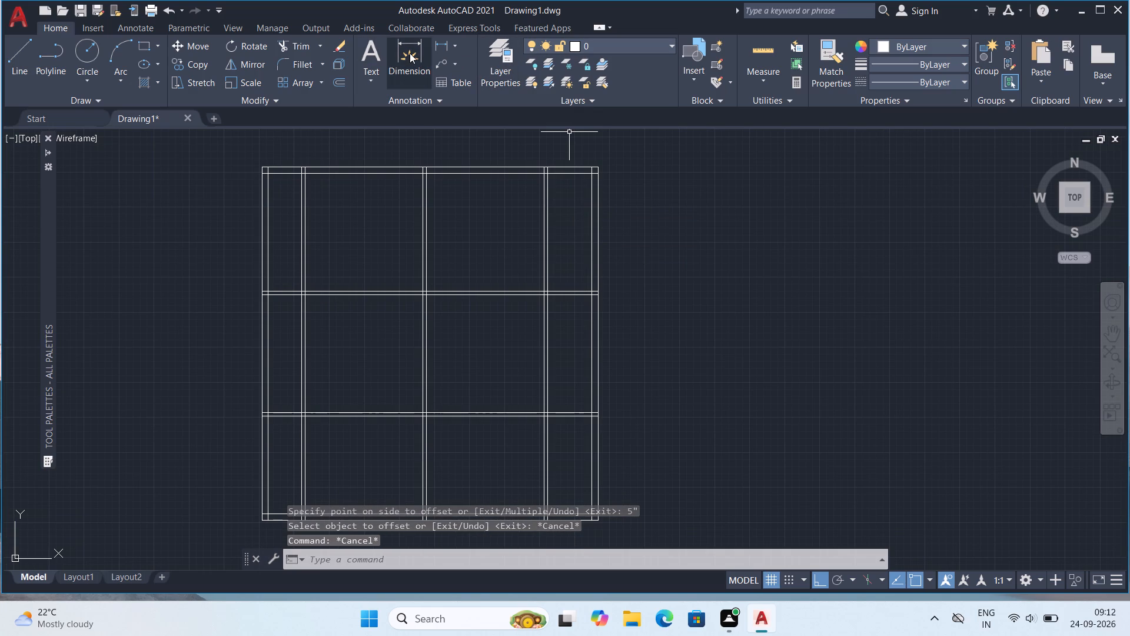
pyautogui.click(772, 48)
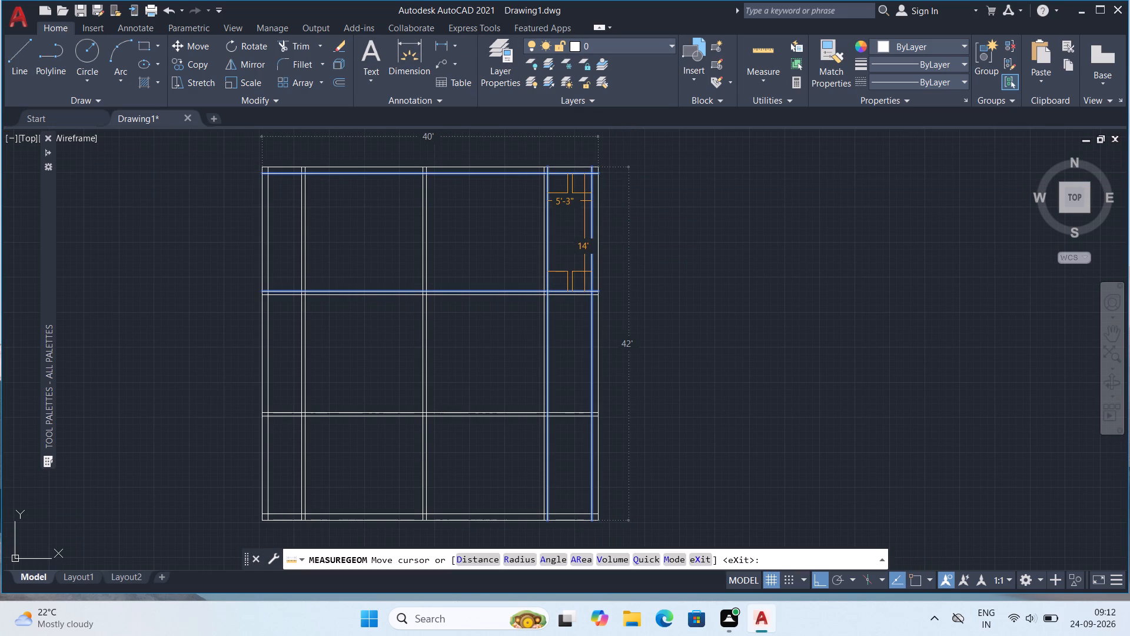
pyautogui.press('Escape')
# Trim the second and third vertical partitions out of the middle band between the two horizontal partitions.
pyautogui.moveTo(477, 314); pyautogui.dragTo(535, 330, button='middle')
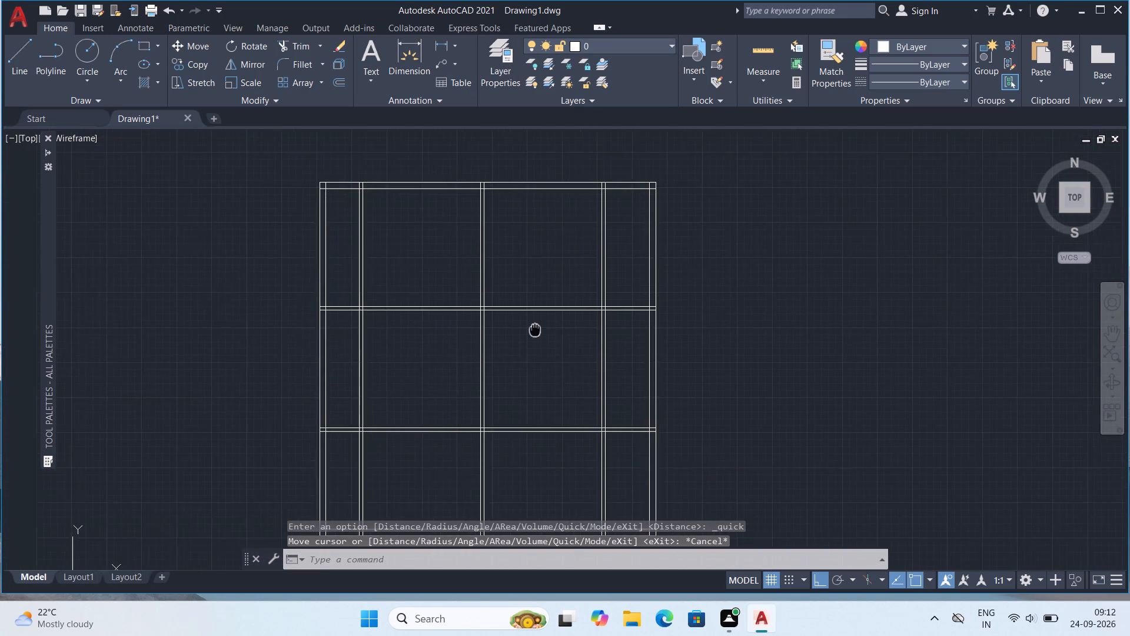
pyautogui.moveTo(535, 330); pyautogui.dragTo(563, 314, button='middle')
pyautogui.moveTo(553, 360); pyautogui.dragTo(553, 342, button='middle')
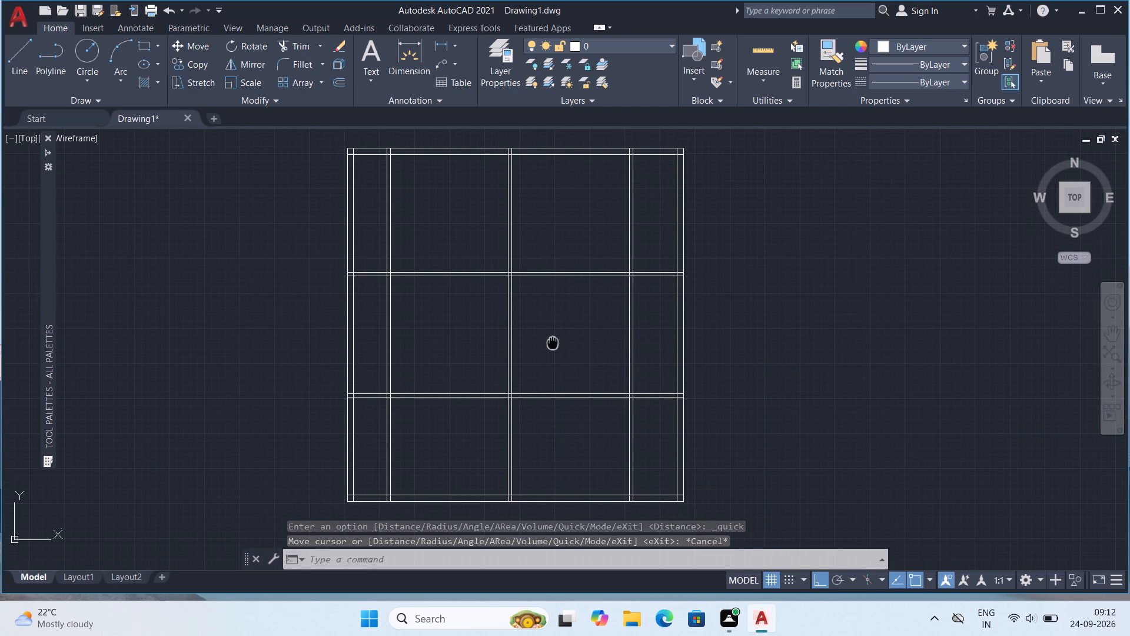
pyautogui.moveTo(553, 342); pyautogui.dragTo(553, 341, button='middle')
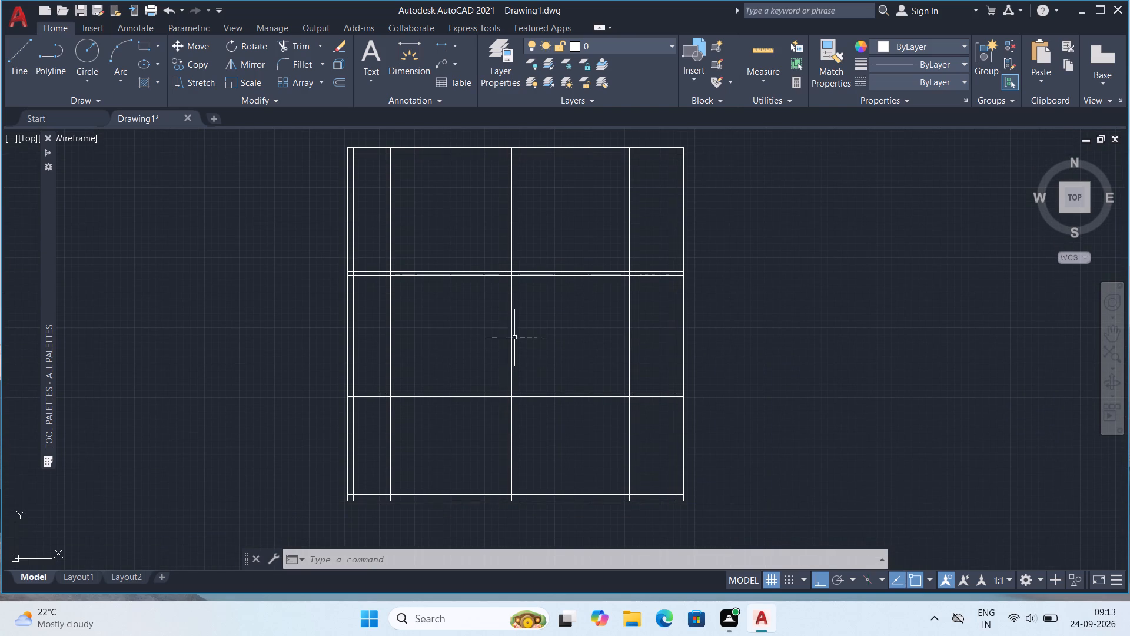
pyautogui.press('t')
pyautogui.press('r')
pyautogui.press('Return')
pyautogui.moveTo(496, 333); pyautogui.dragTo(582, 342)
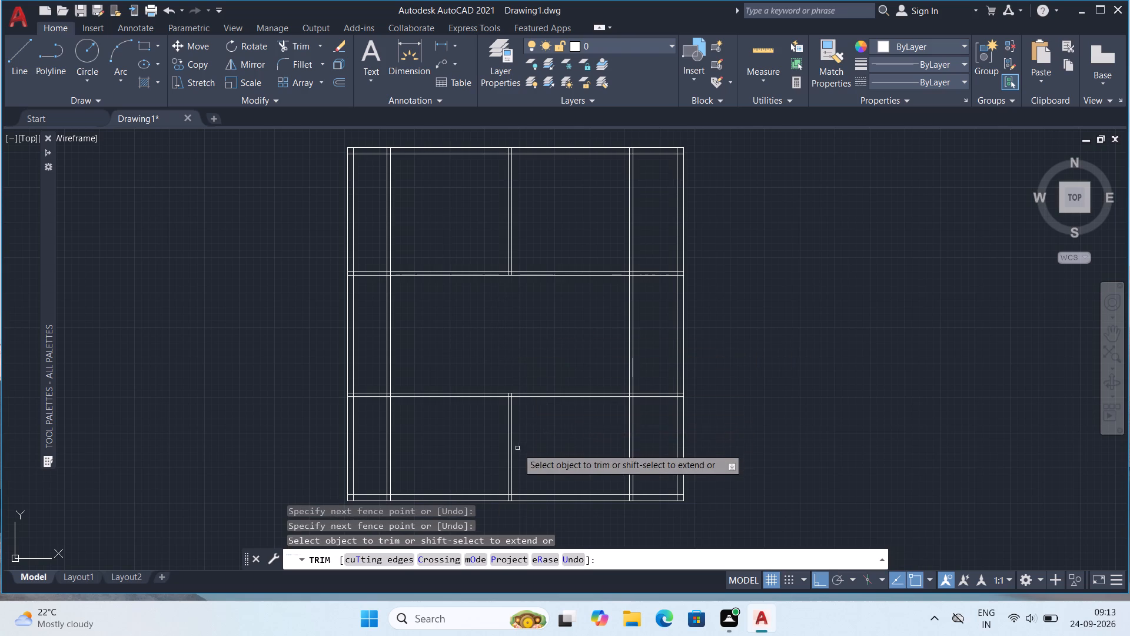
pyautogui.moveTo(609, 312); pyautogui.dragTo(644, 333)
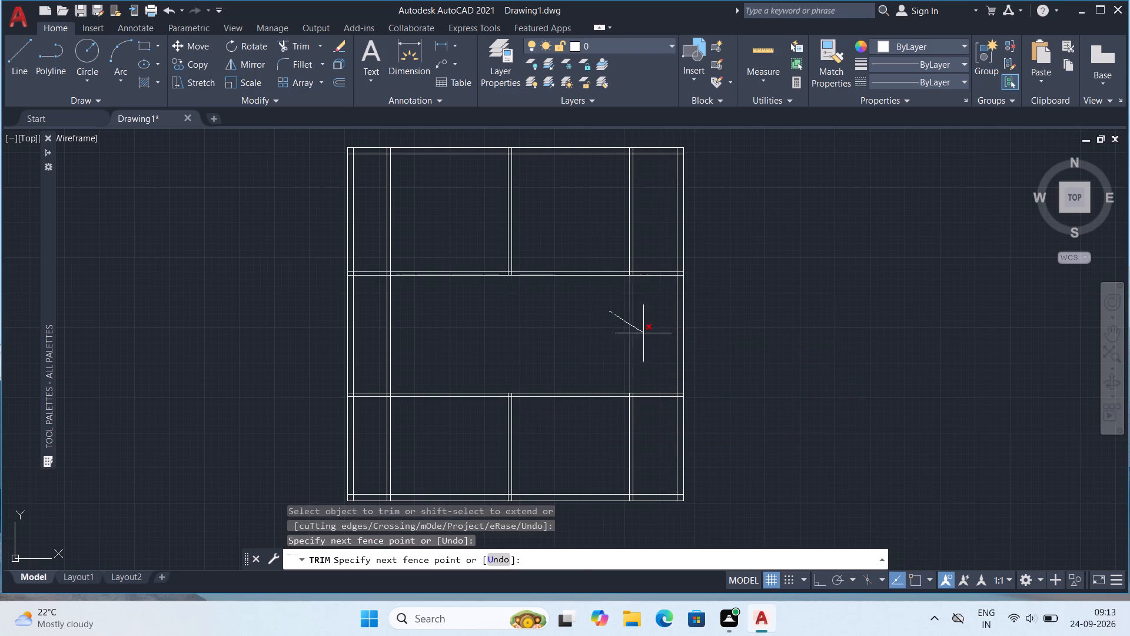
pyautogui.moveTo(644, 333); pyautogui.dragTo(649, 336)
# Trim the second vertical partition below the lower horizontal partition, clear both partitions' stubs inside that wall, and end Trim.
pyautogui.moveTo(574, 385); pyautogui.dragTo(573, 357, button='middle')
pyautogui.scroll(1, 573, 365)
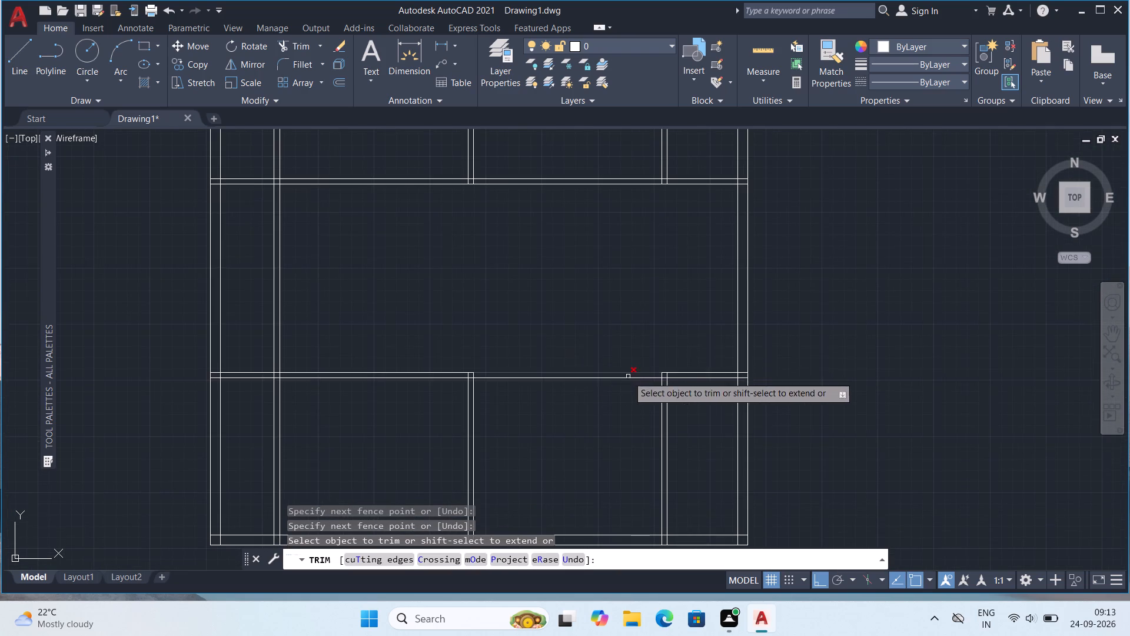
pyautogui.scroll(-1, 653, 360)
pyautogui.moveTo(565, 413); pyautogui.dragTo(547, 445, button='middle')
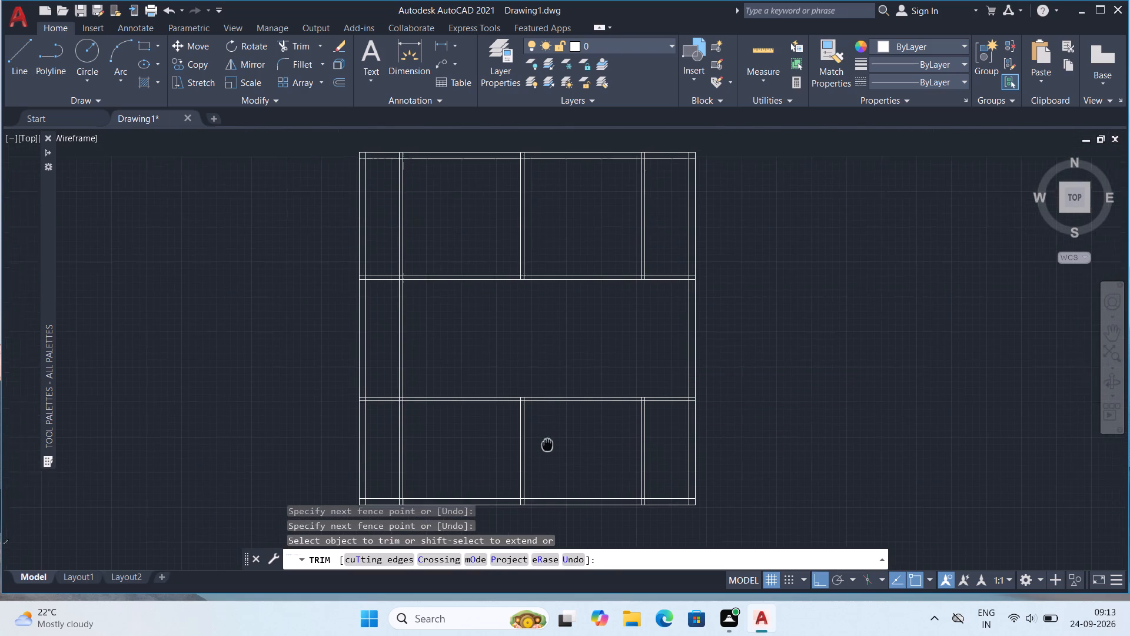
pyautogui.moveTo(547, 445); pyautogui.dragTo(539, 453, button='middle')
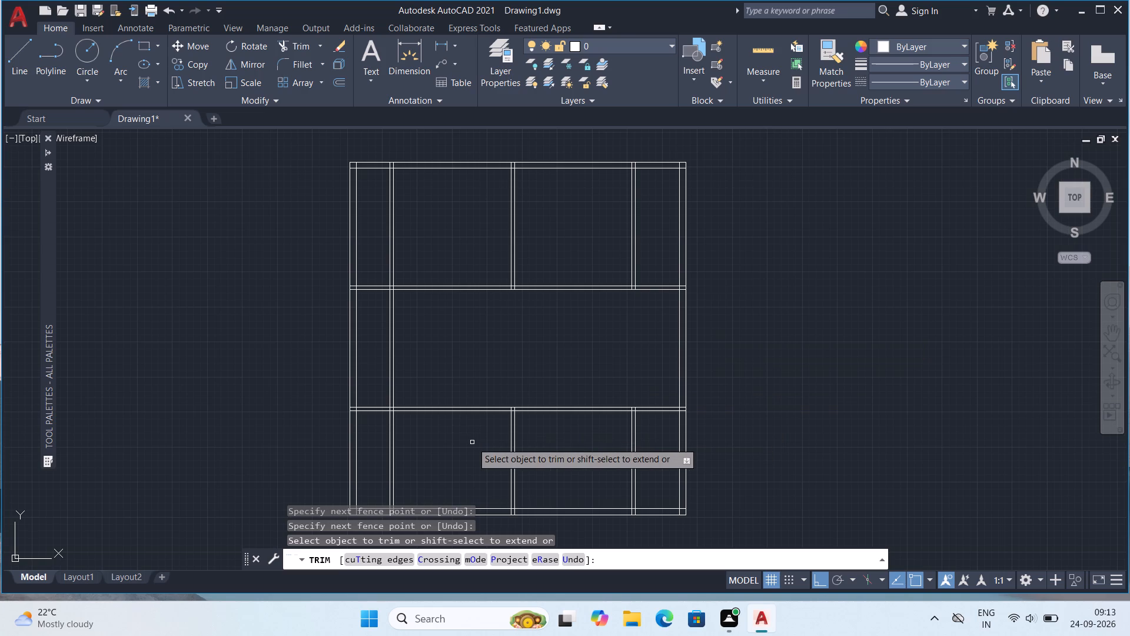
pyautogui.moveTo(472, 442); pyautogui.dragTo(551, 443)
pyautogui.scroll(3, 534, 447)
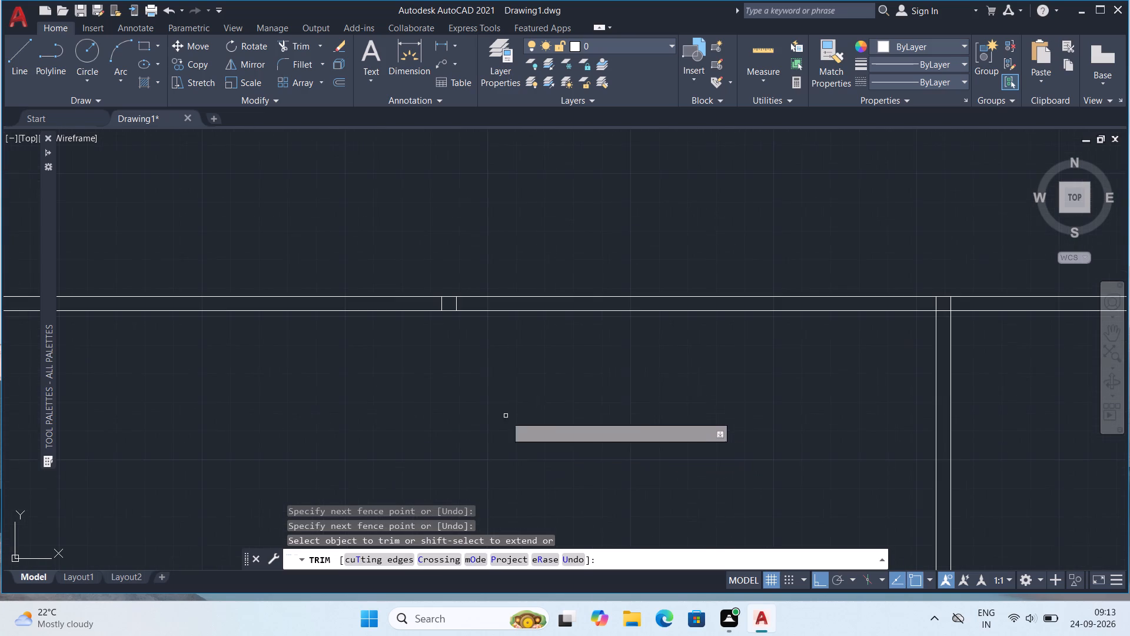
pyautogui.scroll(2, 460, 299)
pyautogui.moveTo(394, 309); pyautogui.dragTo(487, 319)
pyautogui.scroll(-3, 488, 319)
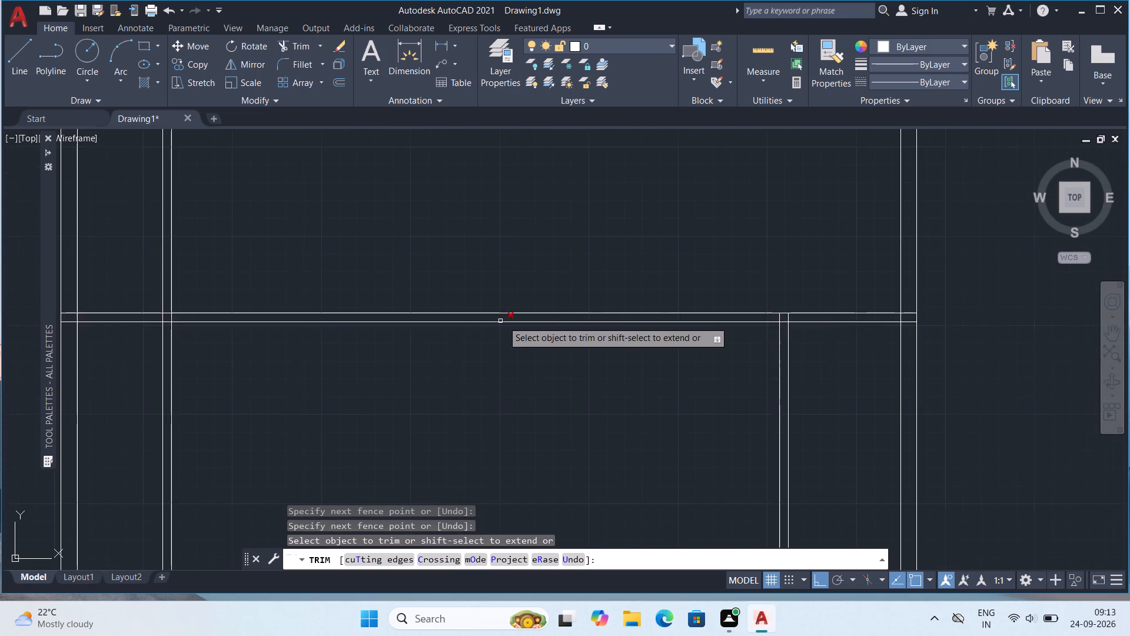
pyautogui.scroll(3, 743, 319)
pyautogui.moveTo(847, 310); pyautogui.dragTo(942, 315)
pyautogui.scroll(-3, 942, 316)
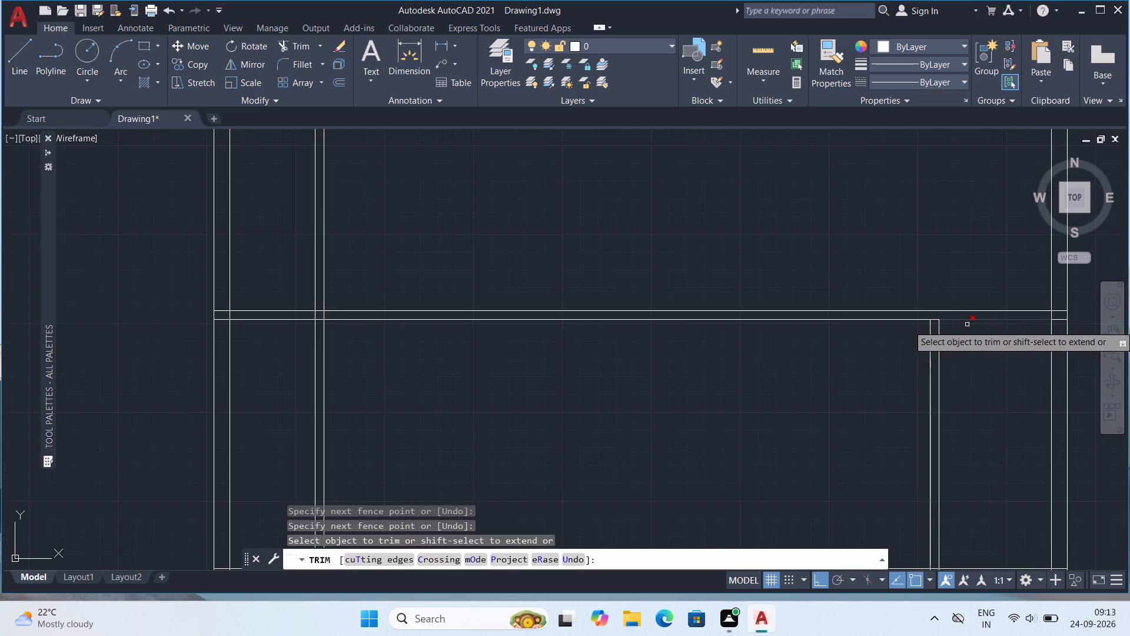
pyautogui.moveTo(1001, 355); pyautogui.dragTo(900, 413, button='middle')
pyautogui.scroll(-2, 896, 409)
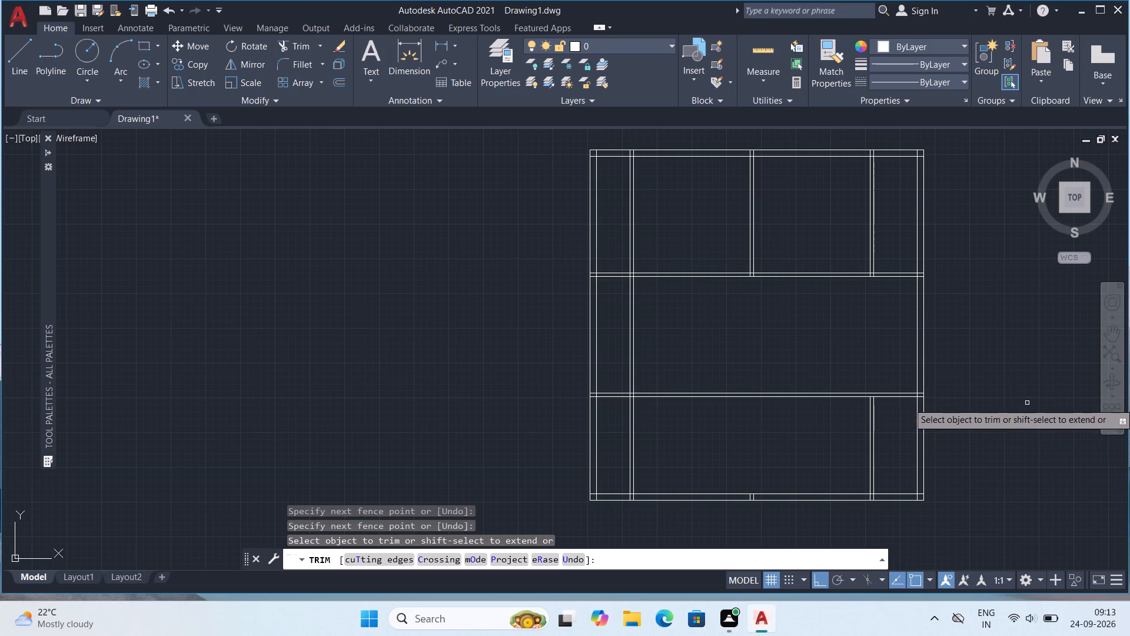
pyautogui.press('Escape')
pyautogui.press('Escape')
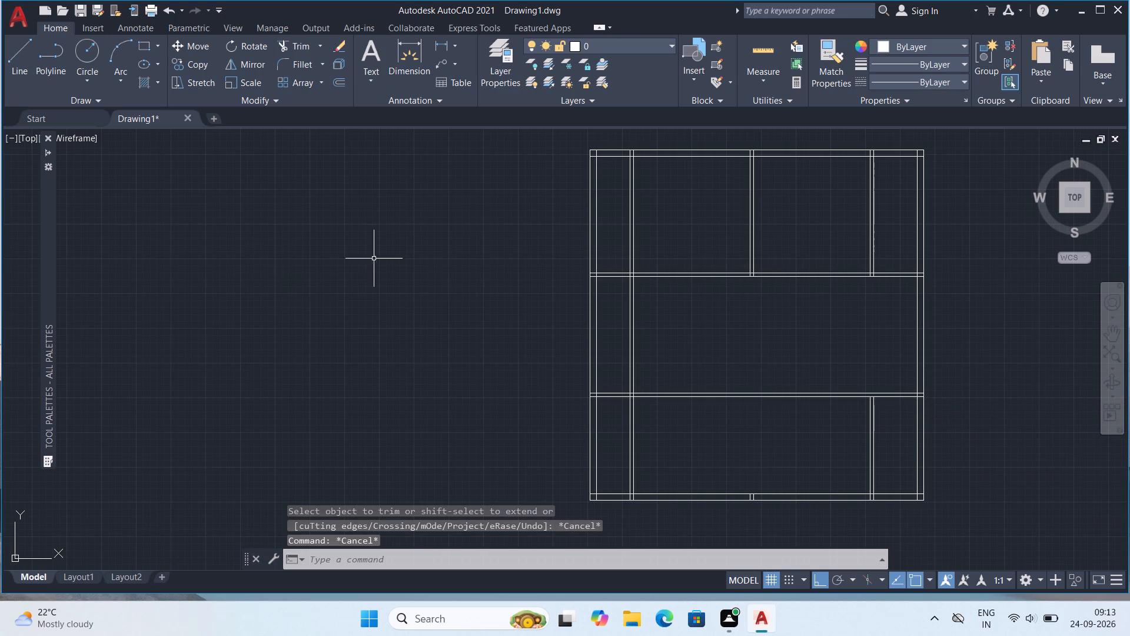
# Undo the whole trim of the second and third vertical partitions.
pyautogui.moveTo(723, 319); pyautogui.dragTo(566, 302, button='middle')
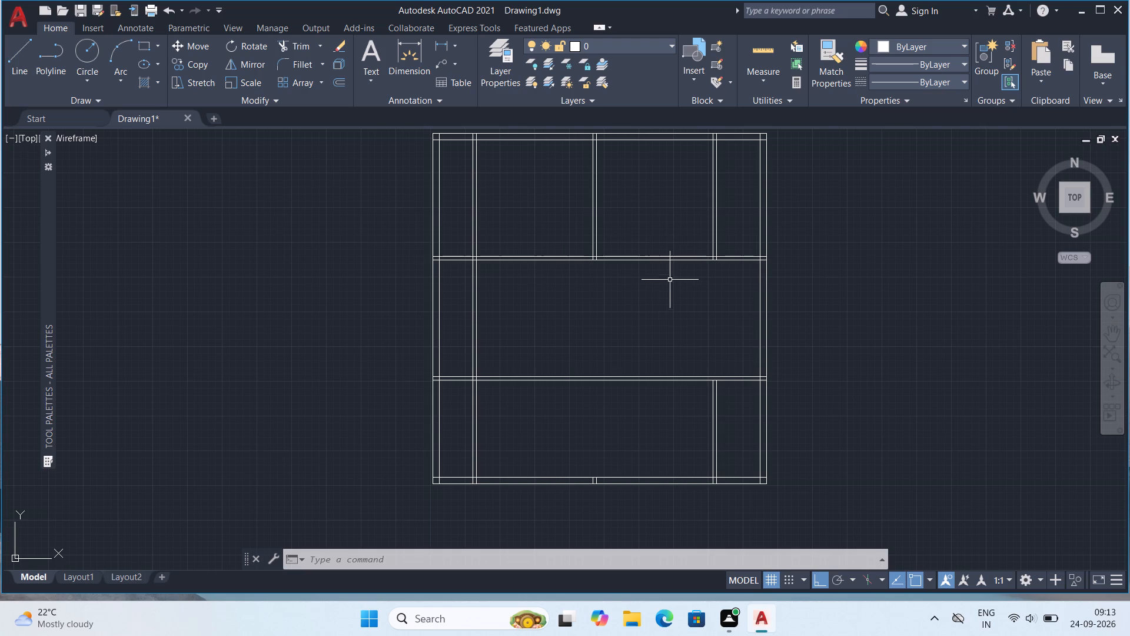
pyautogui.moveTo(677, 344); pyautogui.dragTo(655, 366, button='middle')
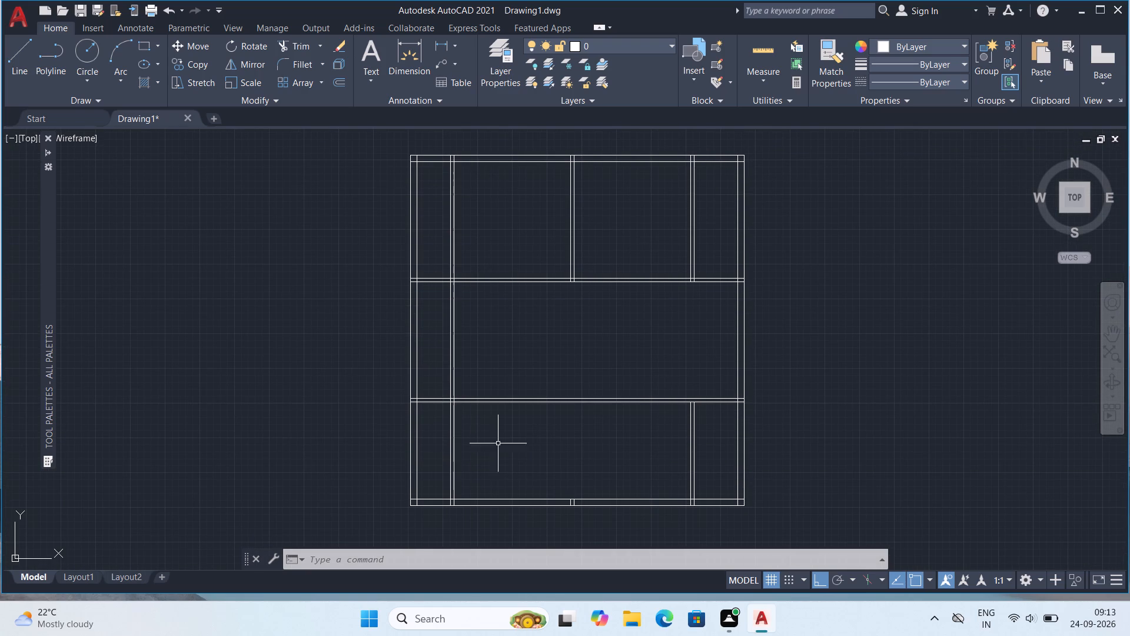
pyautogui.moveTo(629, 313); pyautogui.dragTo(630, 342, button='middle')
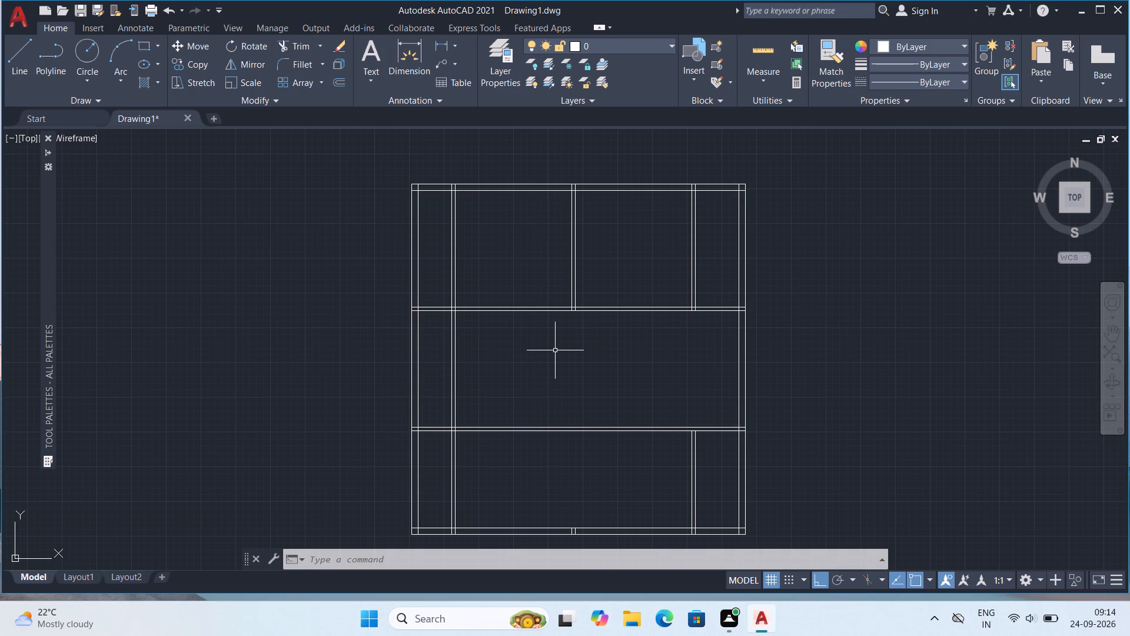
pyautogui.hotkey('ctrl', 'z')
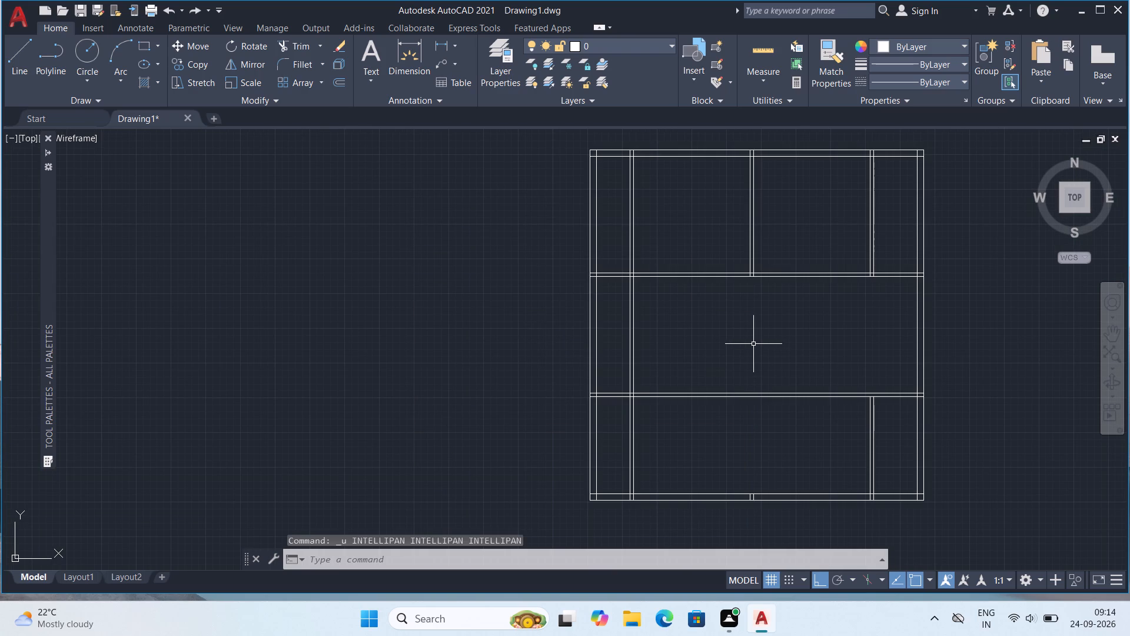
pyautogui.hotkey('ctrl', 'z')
# Erase both lines of the lower horizontal partition wall.
pyautogui.moveTo(559, 388); pyautogui.dragTo(550, 419, button='middle')
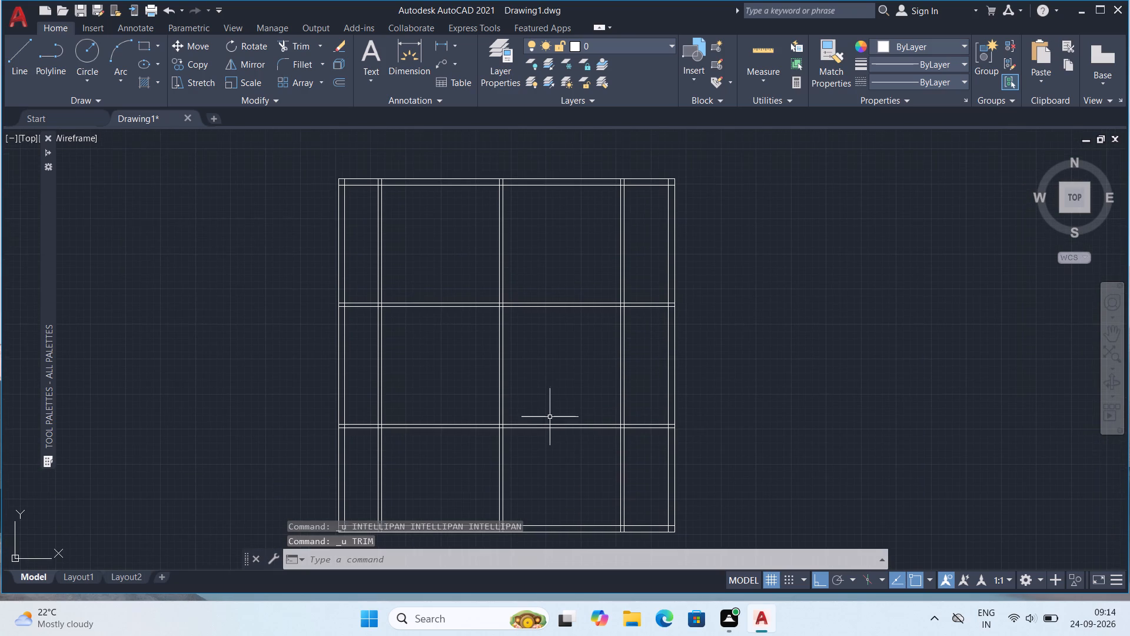
pyautogui.scroll(-1, 548, 385)
pyautogui.moveTo(561, 426); pyautogui.dragTo(555, 416, button='middle')
pyautogui.scroll(1, 555, 413)
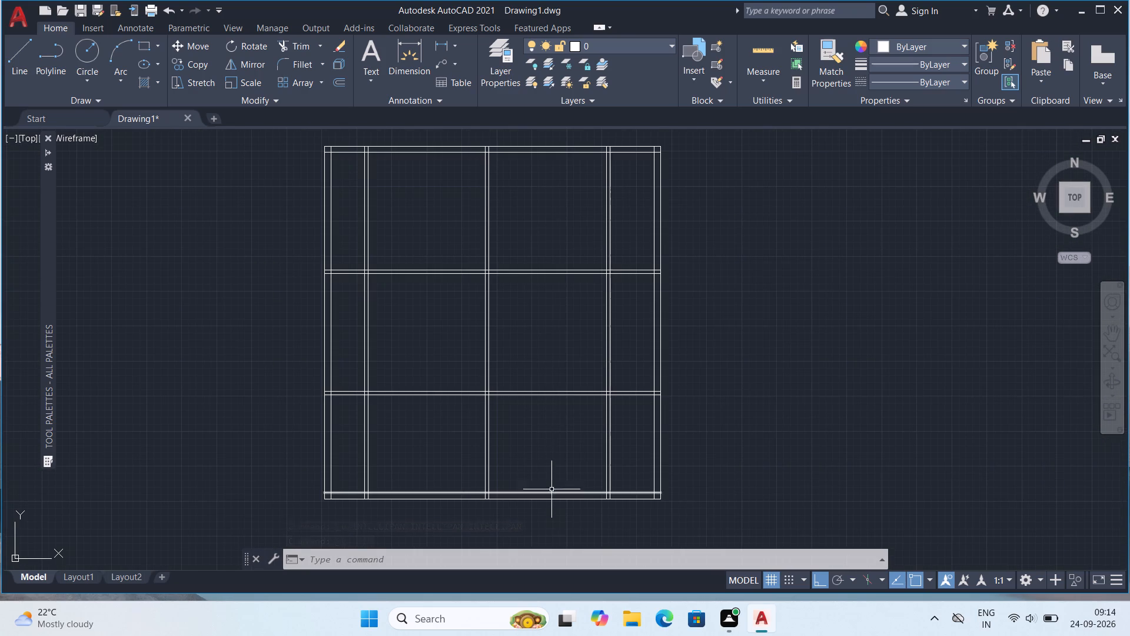
pyautogui.scroll(1, 483, 414)
pyautogui.scroll(-1, 460, 389)
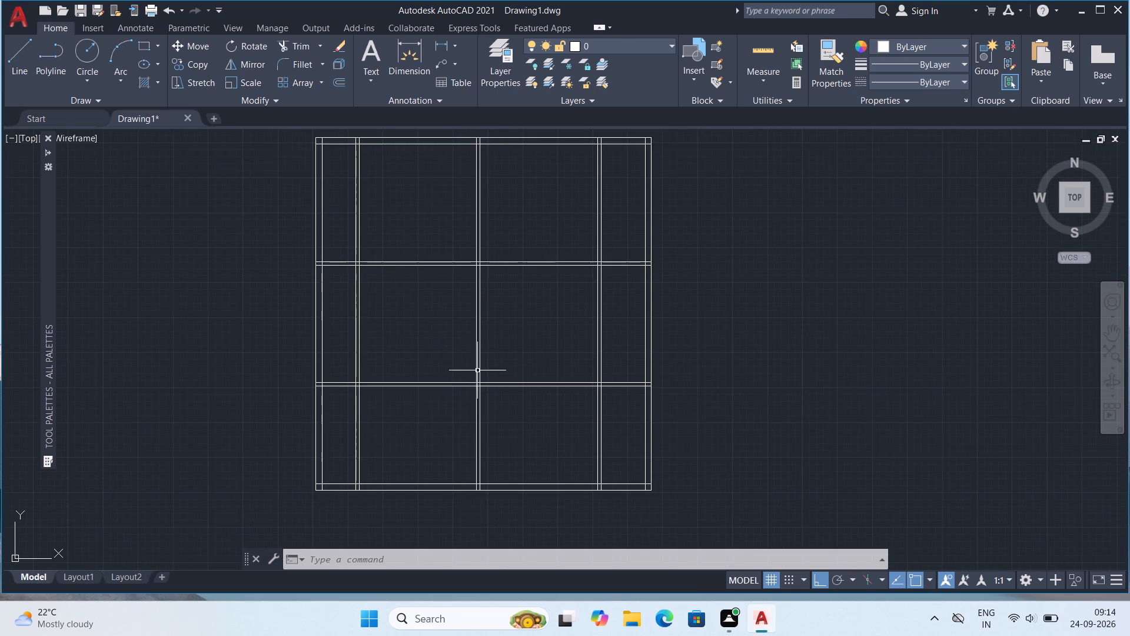
pyautogui.moveTo(480, 362); pyautogui.dragTo(489, 402, button='middle')
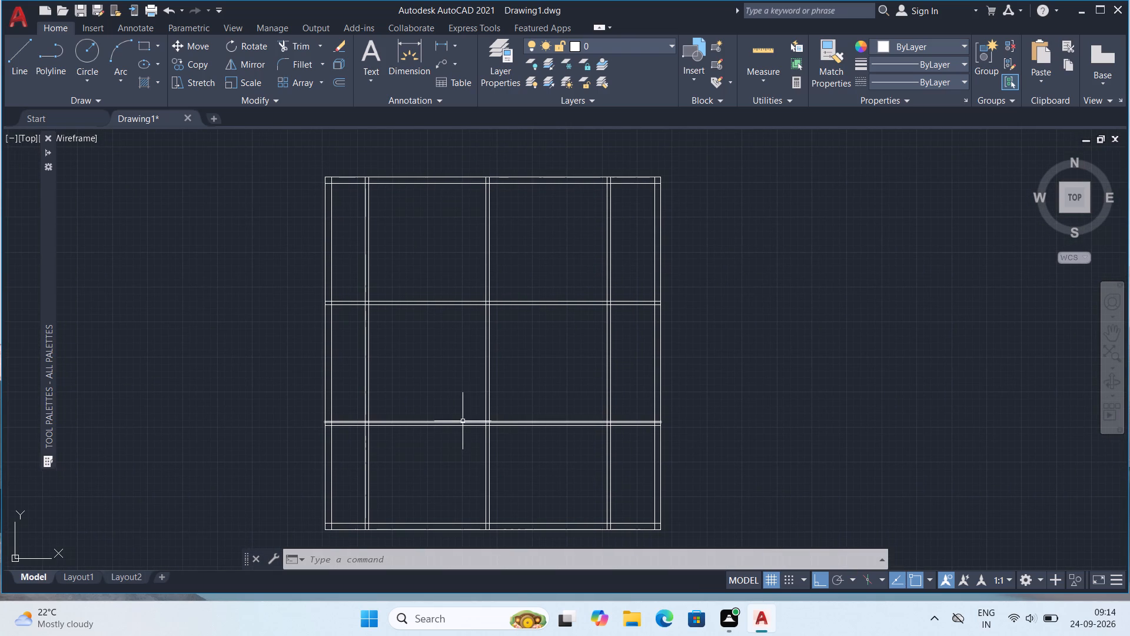
pyautogui.click(463, 420)
pyautogui.press('Delete')
pyautogui.click(456, 428)
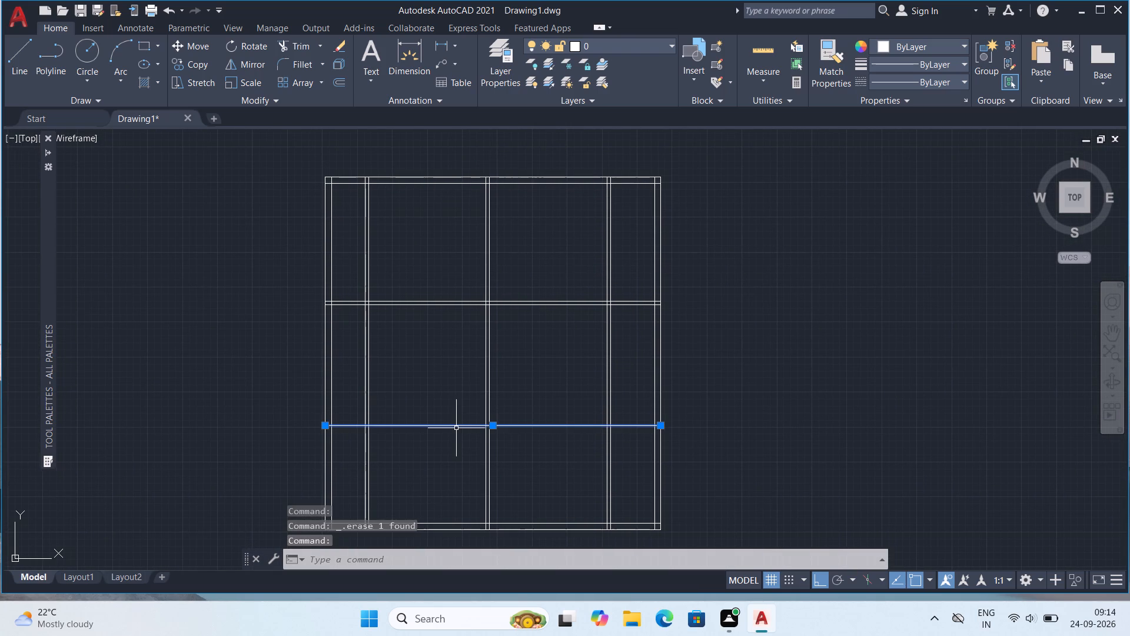
pyautogui.press('Delete')
# Offset the bottom wall's inner line 14' upward, offset that new line 5" upward to form a horizontal partition, and end Offset.
pyautogui.press('o')
pyautogui.press('Return')
pyautogui.write("14'")
pyautogui.press('Return')
pyautogui.moveTo(451, 473); pyautogui.dragTo(456, 463, button='middle')
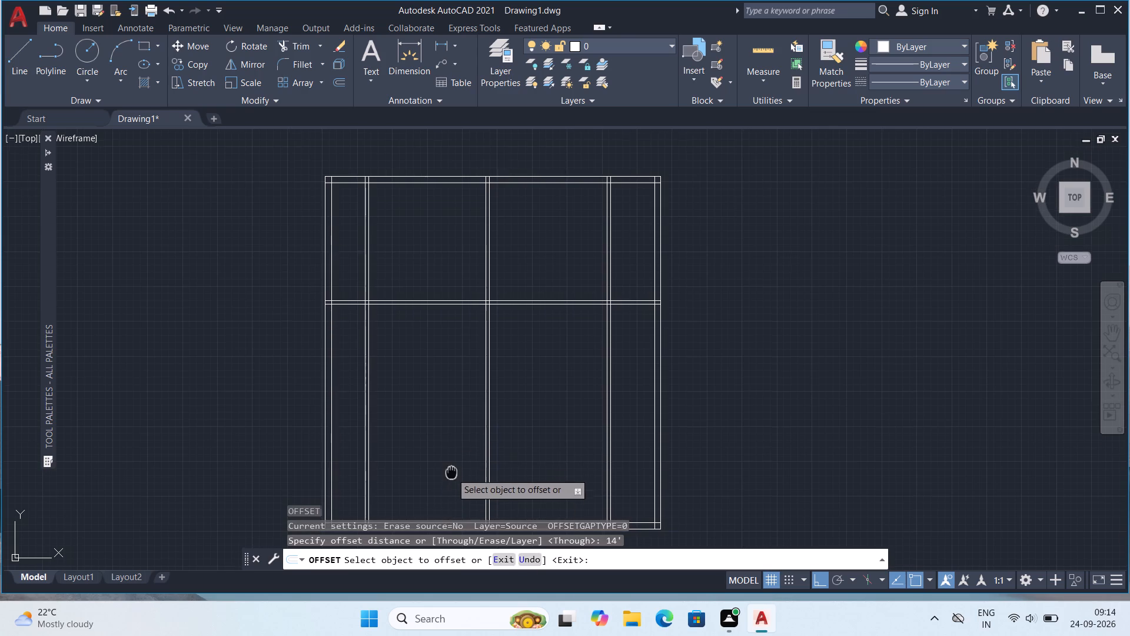
pyautogui.moveTo(456, 463); pyautogui.dragTo(476, 413, button='middle')
pyautogui.click(466, 463)
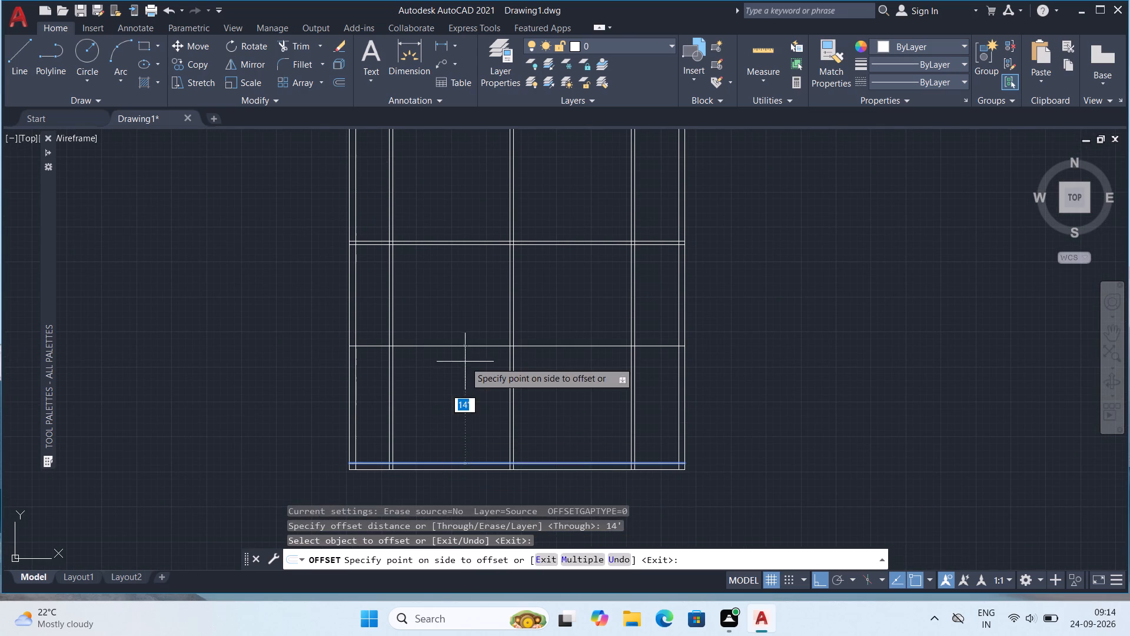
pyautogui.click(465, 360)
pyautogui.click(468, 344)
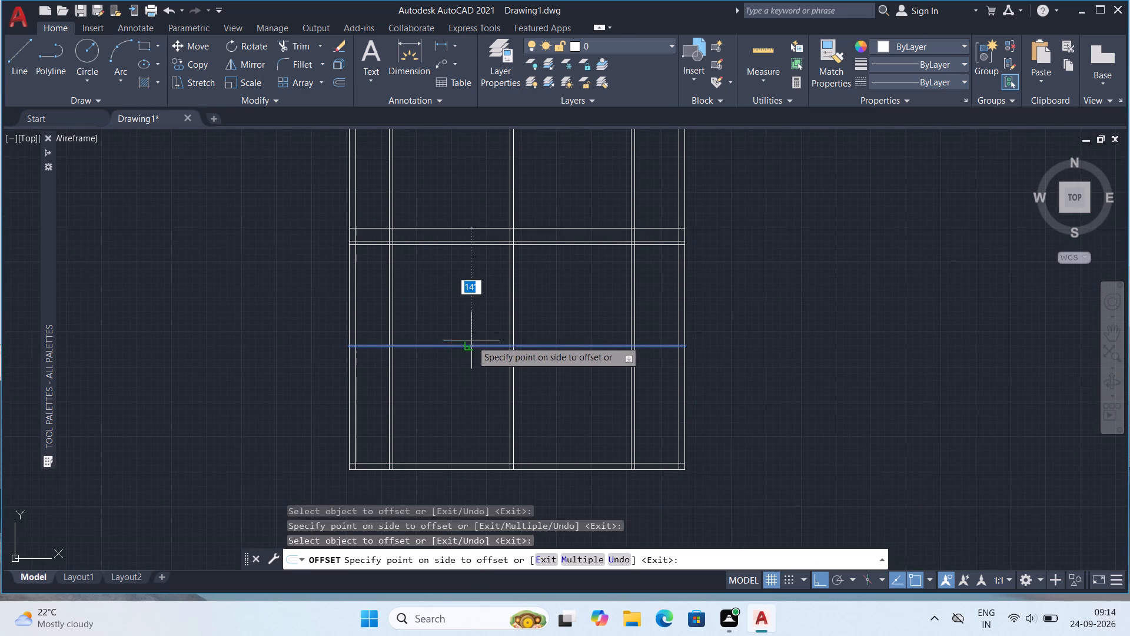
pyautogui.press('5')
pyautogui.hotkey('shift', '"')
pyautogui.press('Return')
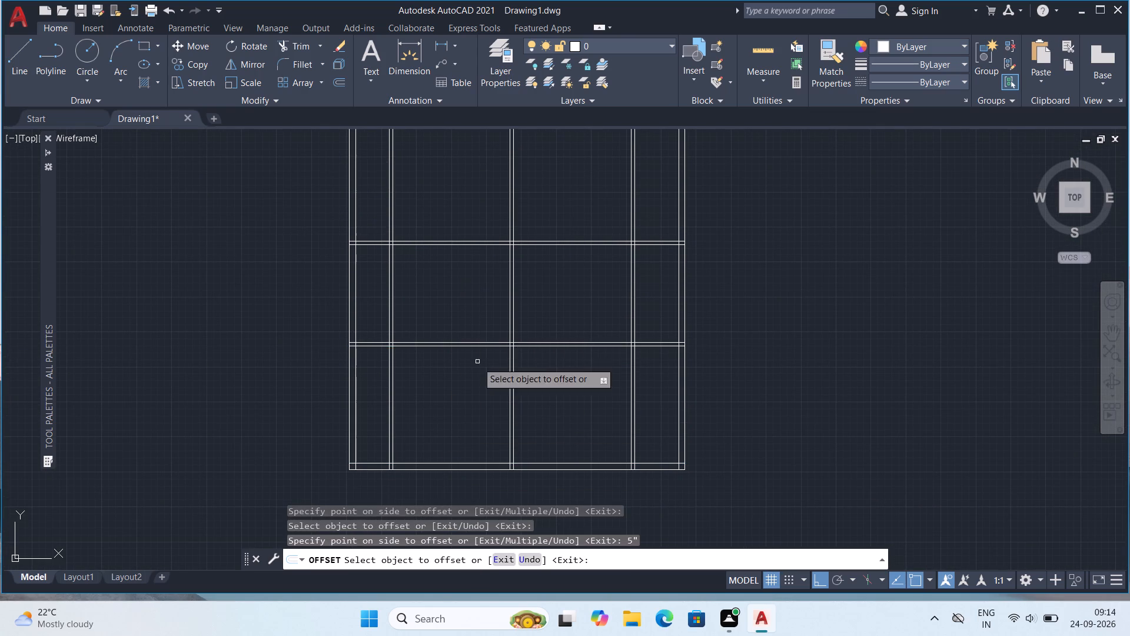
pyautogui.moveTo(491, 363); pyautogui.dragTo(465, 415, button='middle')
pyautogui.press('Escape')
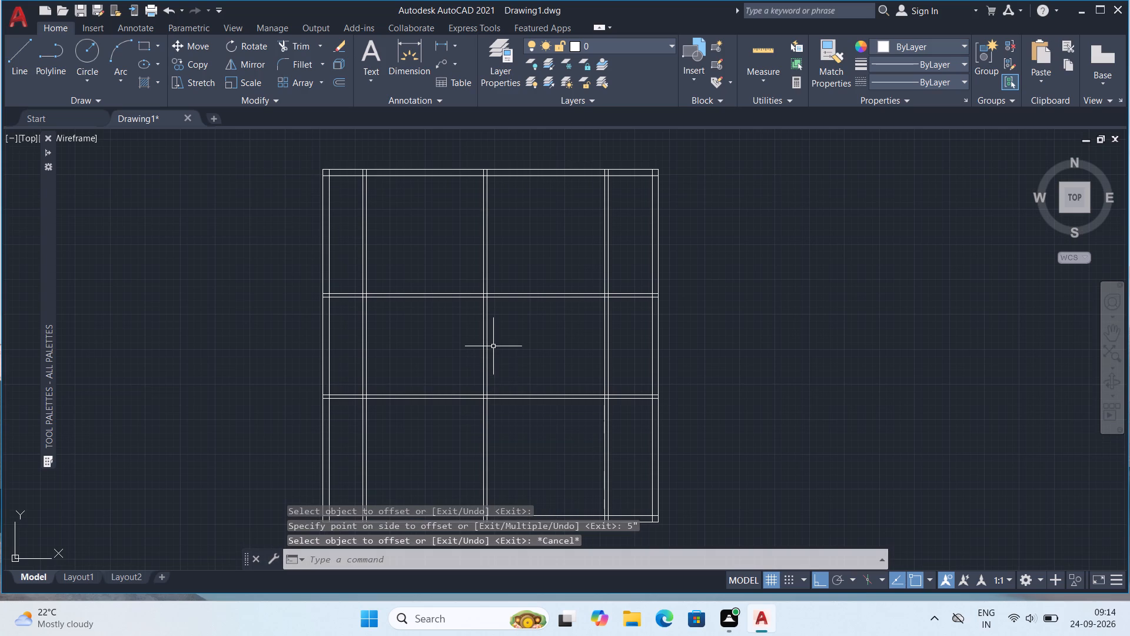
# Trim both lines of the second vertical partition between the two horizontal partitions, and end Trim.
pyautogui.scroll(1, 486, 359)
pyautogui.scroll(-1, 486, 359)
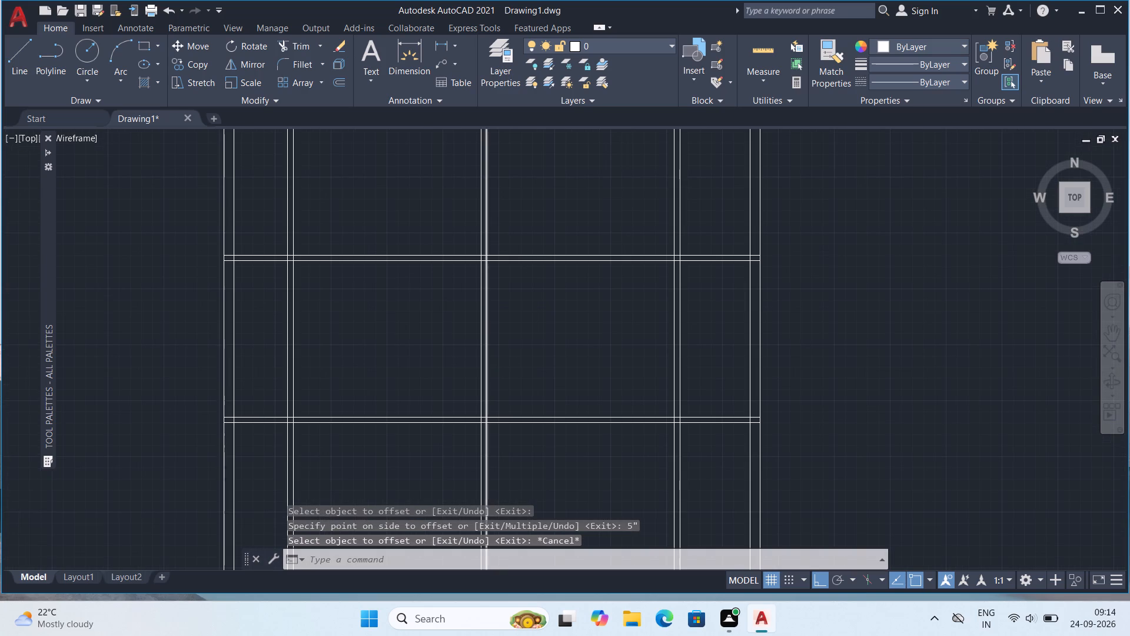
pyautogui.moveTo(486, 359); pyautogui.dragTo(521, 370, button='middle')
pyautogui.scroll(1, 519, 367)
pyautogui.moveTo(518, 366); pyautogui.dragTo(564, 386, button='middle')
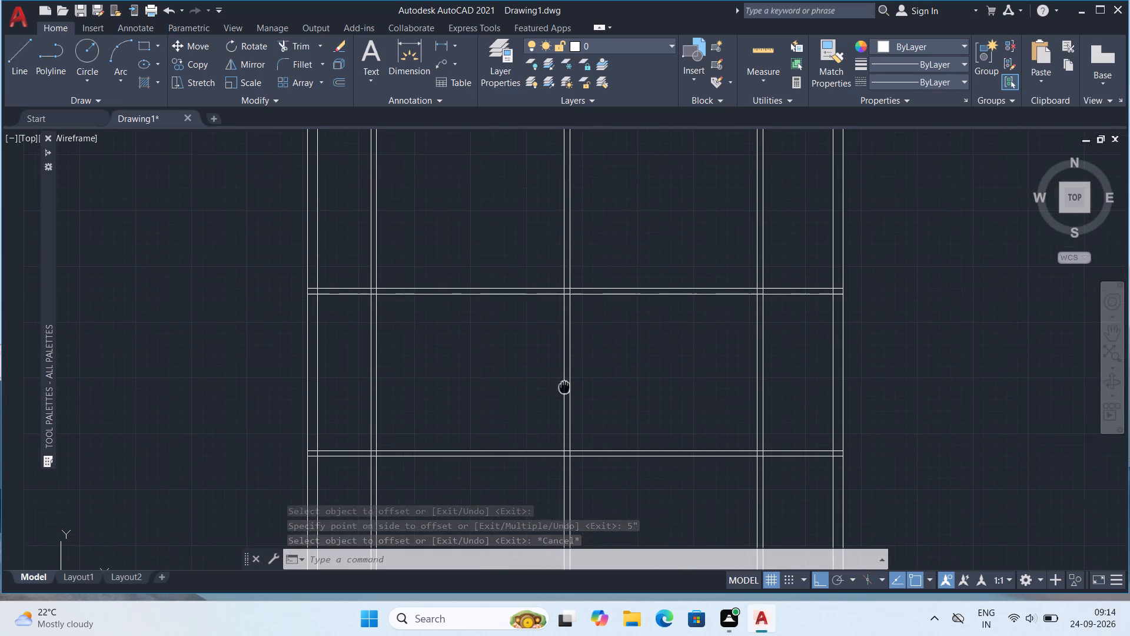
pyautogui.moveTo(564, 386); pyautogui.dragTo(571, 389, button='middle')
pyautogui.write('tr')
pyautogui.press('Return')
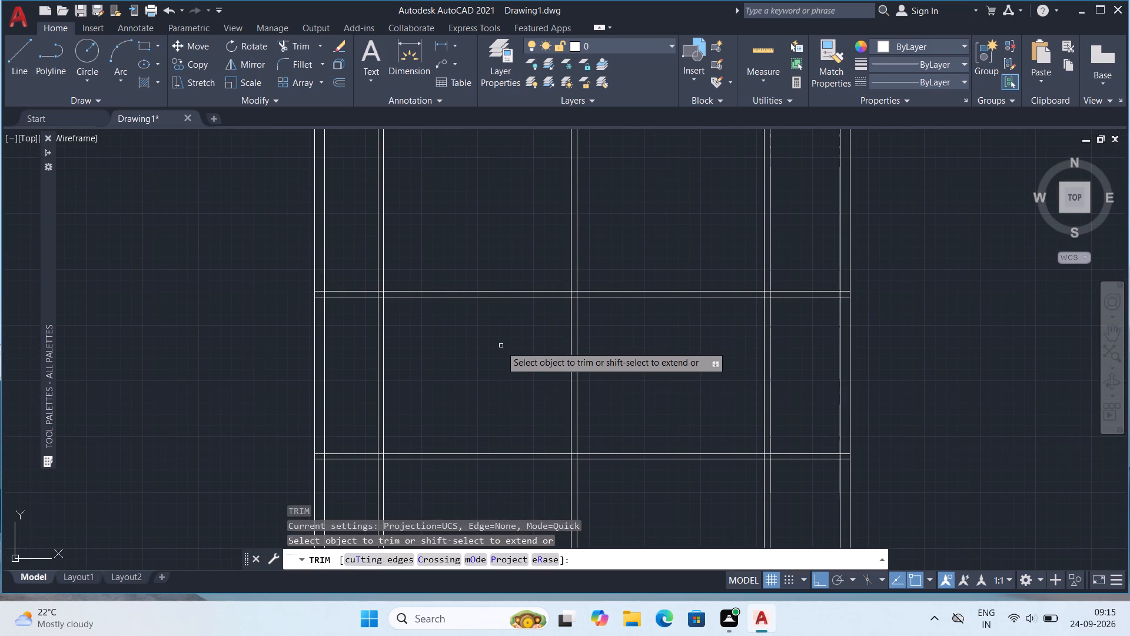
pyautogui.moveTo(500, 344); pyautogui.dragTo(614, 373)
pyautogui.moveTo(444, 372); pyautogui.dragTo(462, 379, button='middle')
pyautogui.press('Escape')
pyautogui.press('Escape')
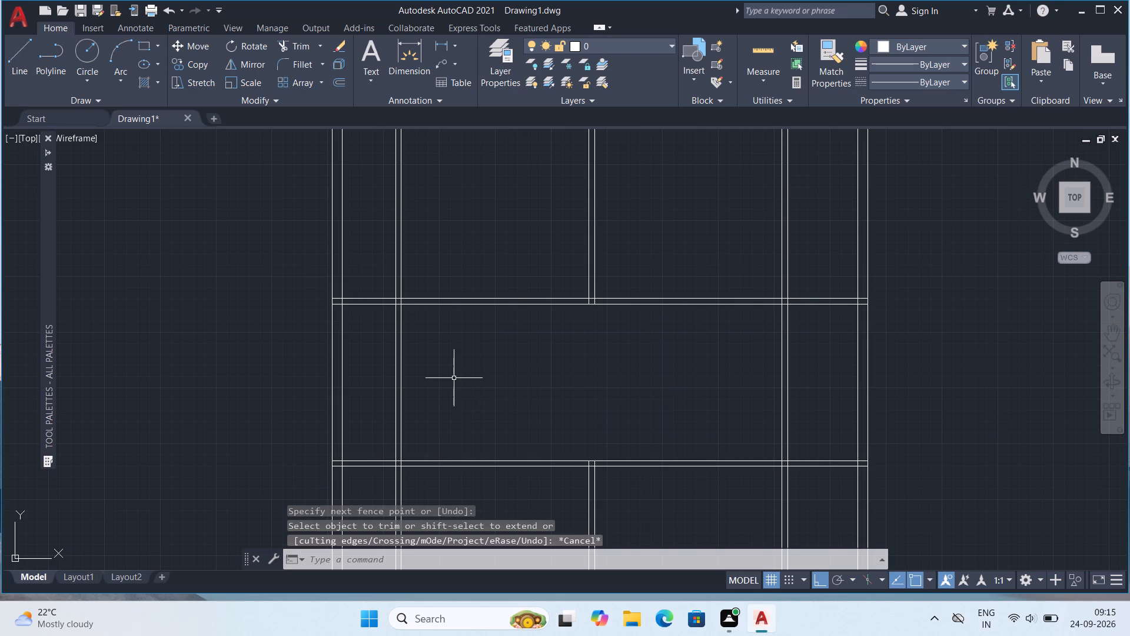
# Offset the first vertical partition's right line 8' to the right, offset that new line 5" rightward, and end Offset.
pyautogui.press('o')
pyautogui.press('Return')
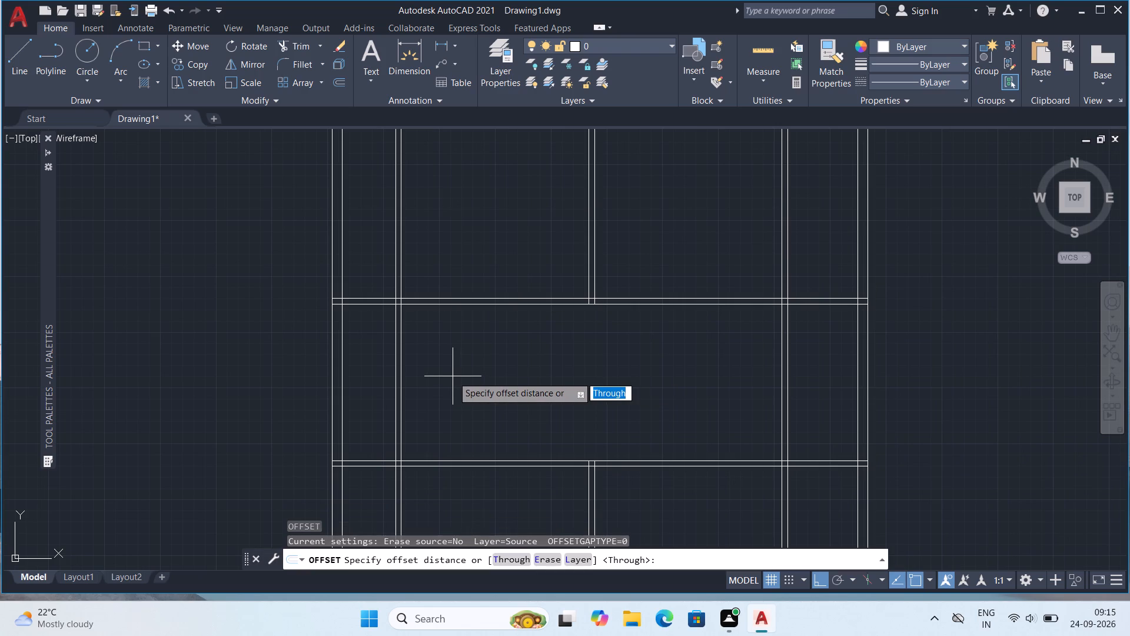
pyautogui.press('8')
pyautogui.press("'")
pyautogui.press('Return')
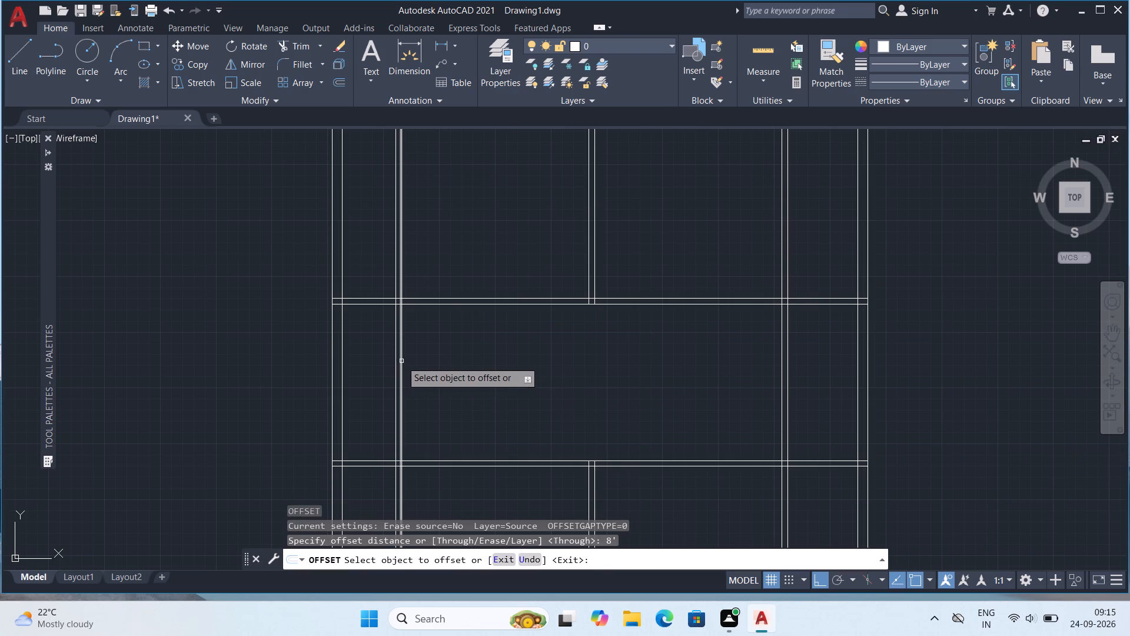
pyautogui.click(402, 361)
pyautogui.click(502, 367)
pyautogui.click(510, 381)
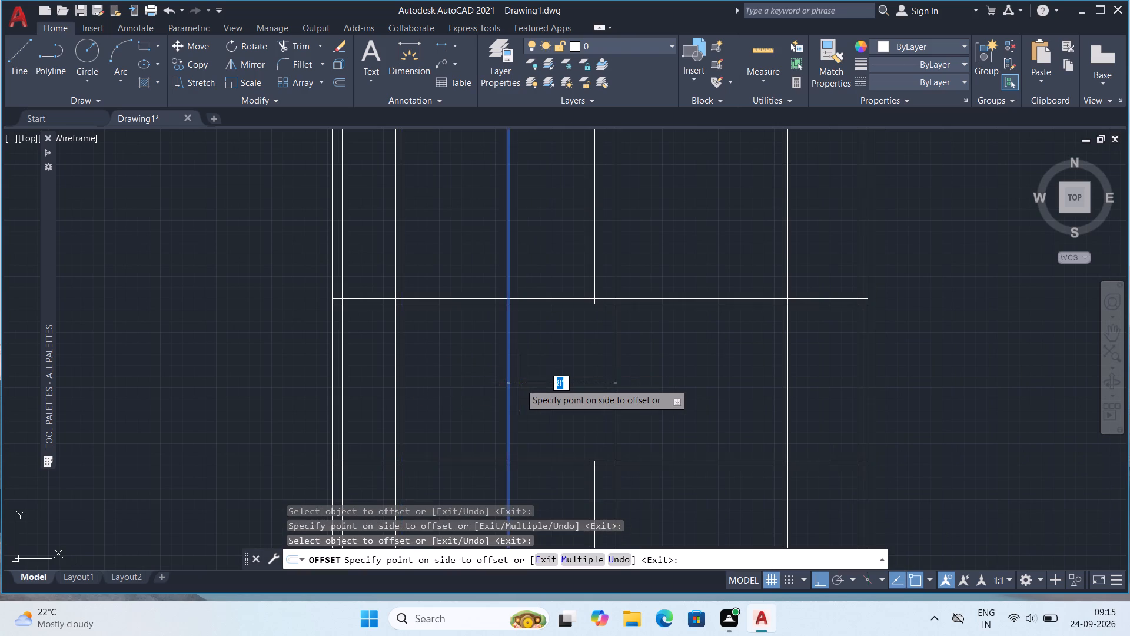
pyautogui.press('5')
pyautogui.hotkey('shift', '"')
pyautogui.press('Return')
pyautogui.moveTo(521, 383); pyautogui.dragTo(521, 383, button='middle')
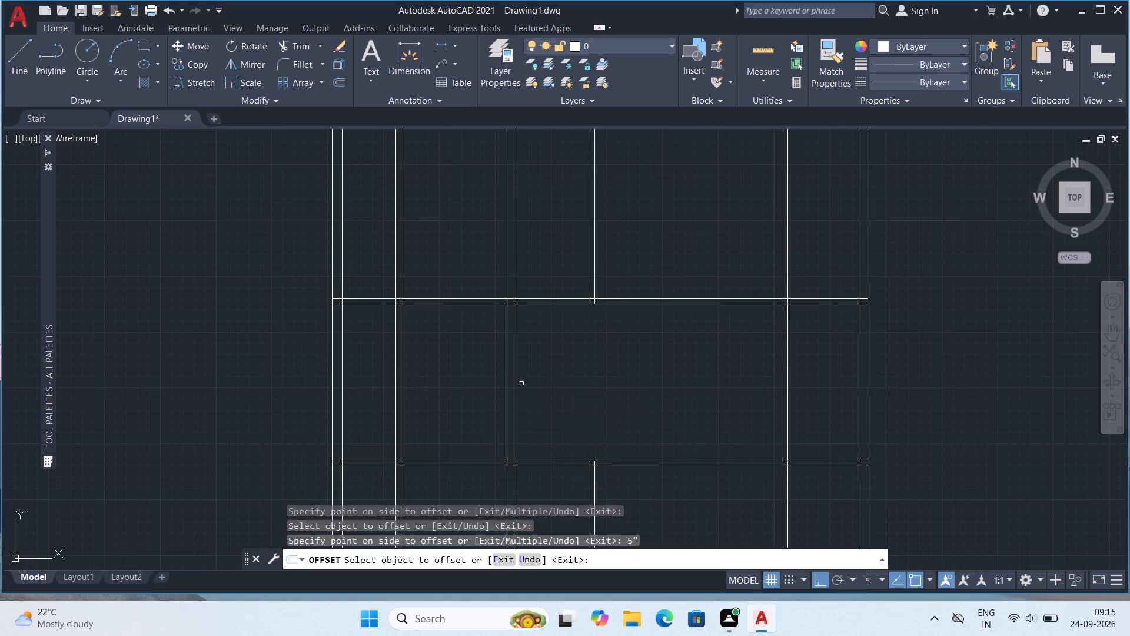
pyautogui.moveTo(521, 383); pyautogui.dragTo(521, 471, button='middle')
pyautogui.scroll(-1, 529, 428)
pyautogui.moveTo(568, 445); pyautogui.dragTo(574, 438, button='middle')
pyautogui.press('Escape')
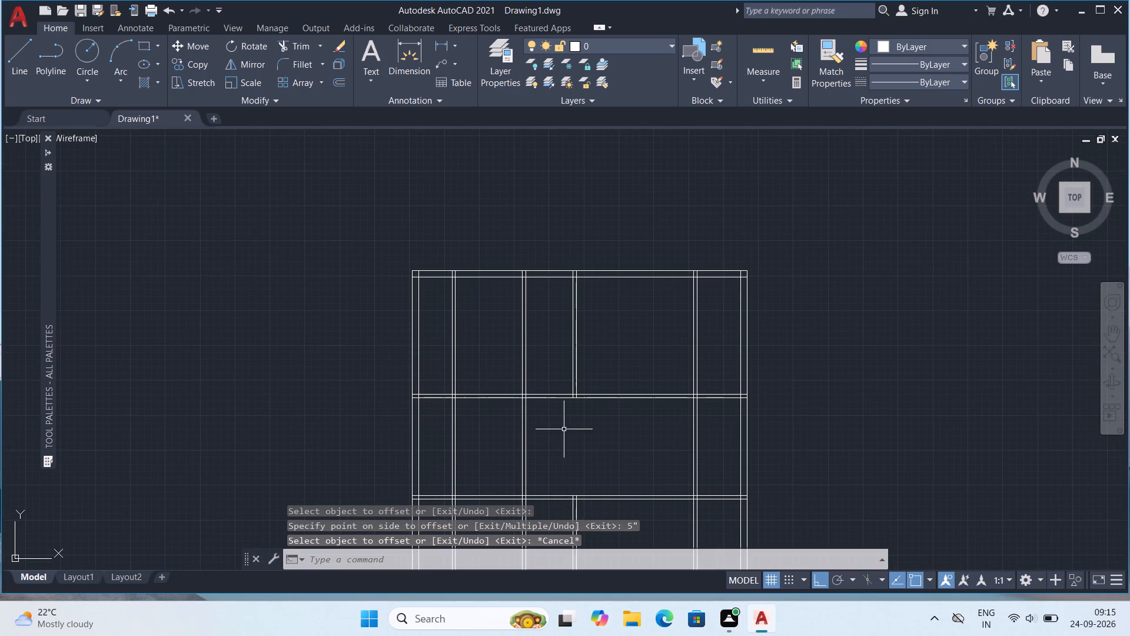
pyautogui.moveTo(563, 436); pyautogui.dragTo(567, 413, button='middle')
pyautogui.press('Escape')
# Trim both lines of the new vertical partition above the upper and below the lower horizontal partition.
pyautogui.write('tr')
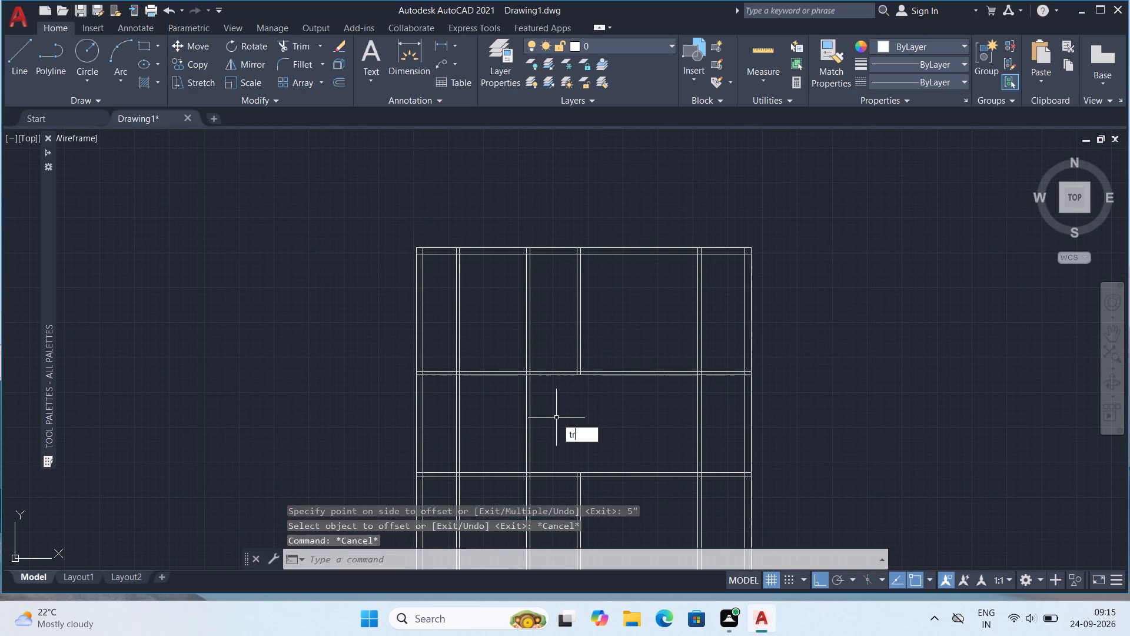
pyautogui.press('Return')
pyautogui.moveTo(506, 323); pyautogui.dragTo(549, 350)
pyautogui.moveTo(547, 380); pyautogui.dragTo(543, 266, button='middle')
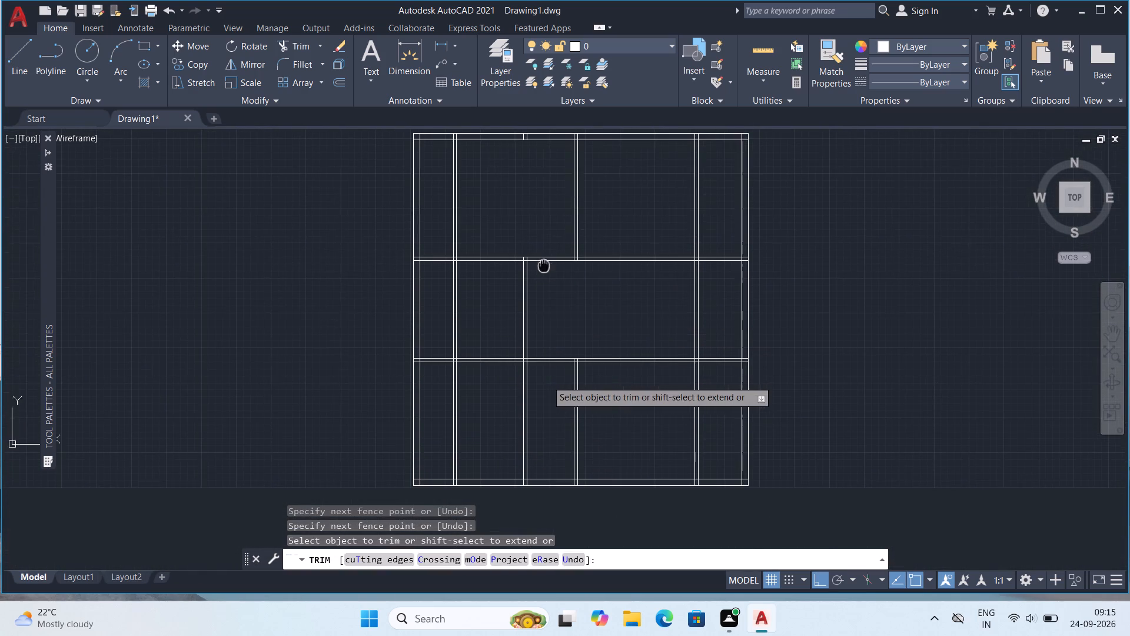
pyautogui.moveTo(543, 266); pyautogui.dragTo(543, 263, button='middle')
pyautogui.moveTo(513, 379); pyautogui.dragTo(536, 403)
# Trim both lines of the easternmost vertical partition in the middle and lower rooms, and end Trim.
pyautogui.moveTo(603, 314); pyautogui.dragTo(546, 367, button='middle')
pyautogui.scroll(1, 586, 349)
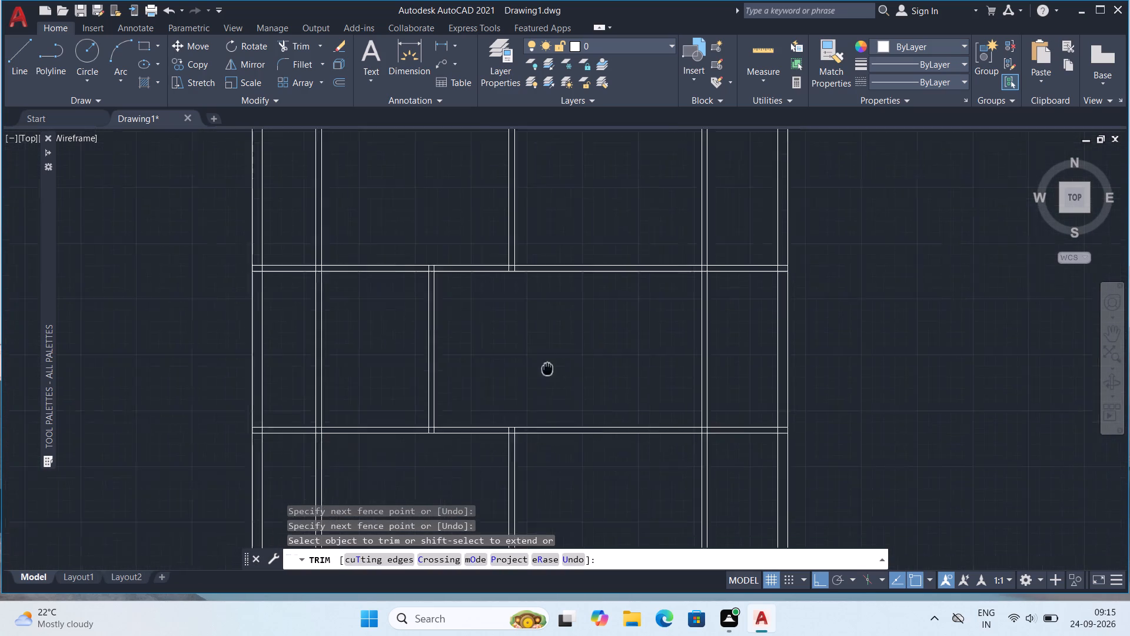
pyautogui.moveTo(546, 367); pyautogui.dragTo(531, 386, button='middle')
pyautogui.scroll(-1, 560, 359)
pyautogui.moveTo(601, 364); pyautogui.dragTo(596, 352, button='middle')
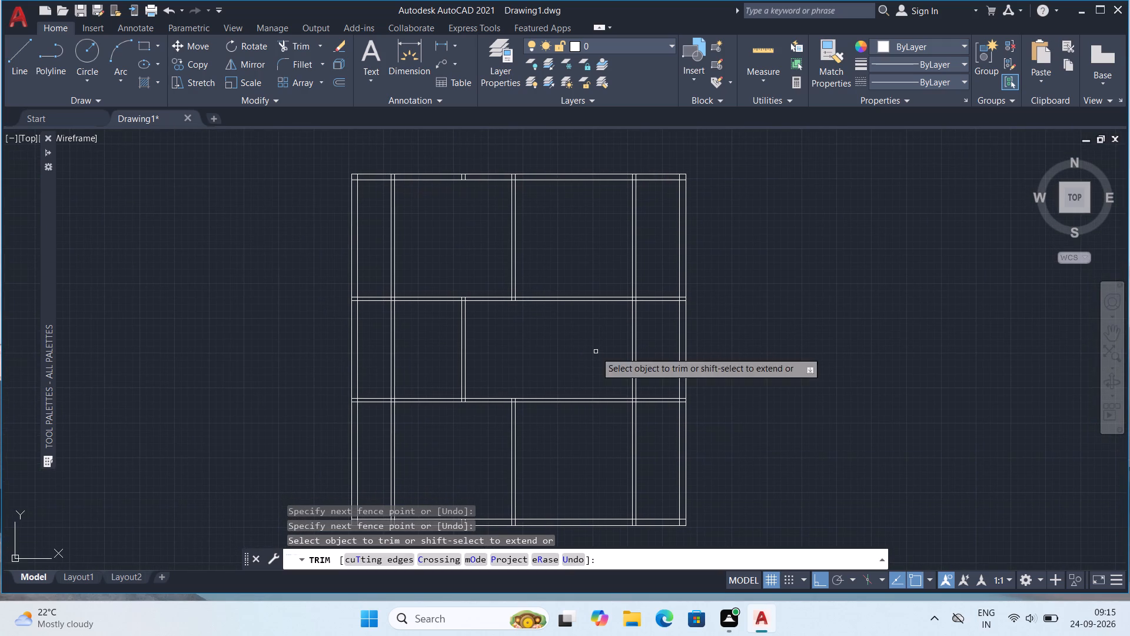
pyautogui.moveTo(620, 321); pyautogui.dragTo(637, 339)
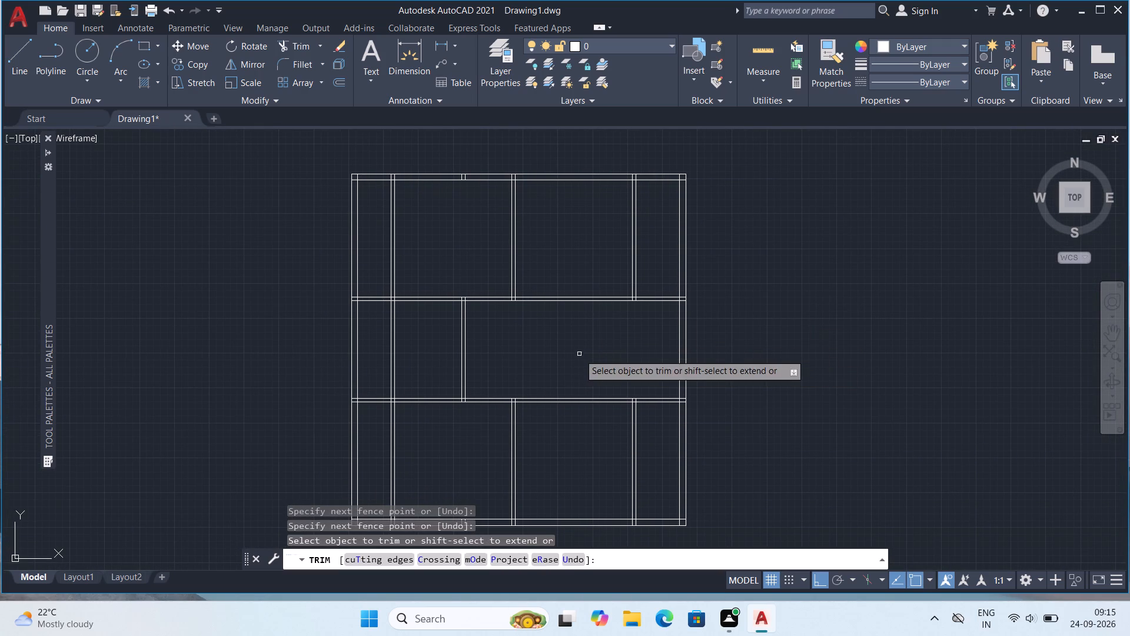
pyautogui.moveTo(614, 433); pyautogui.dragTo(644, 471)
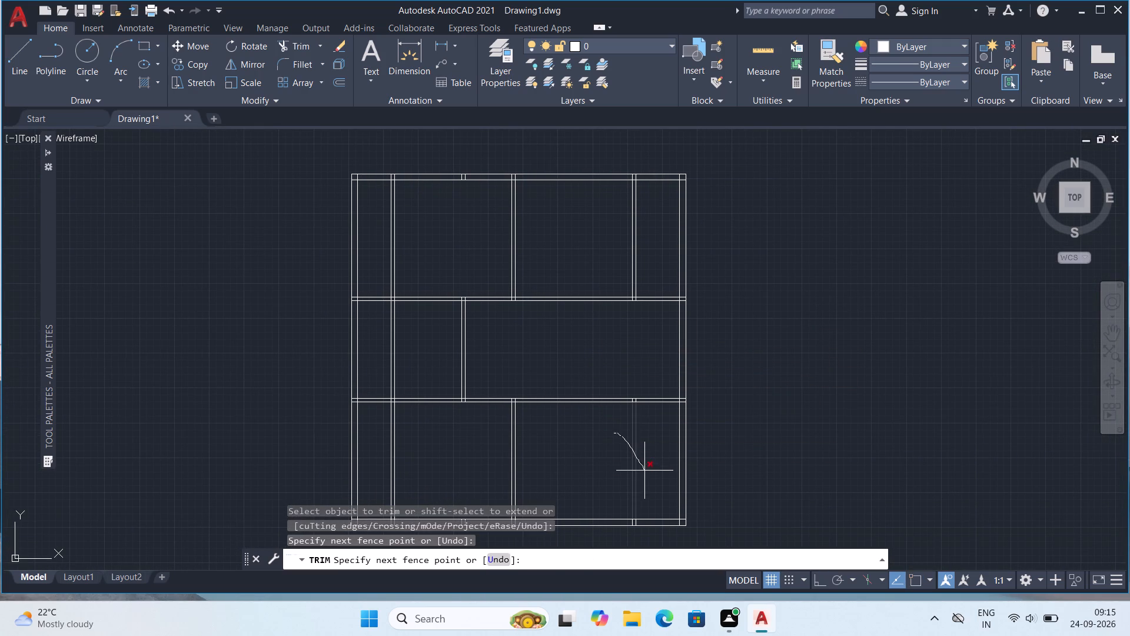
pyautogui.moveTo(644, 471); pyautogui.dragTo(644, 471)
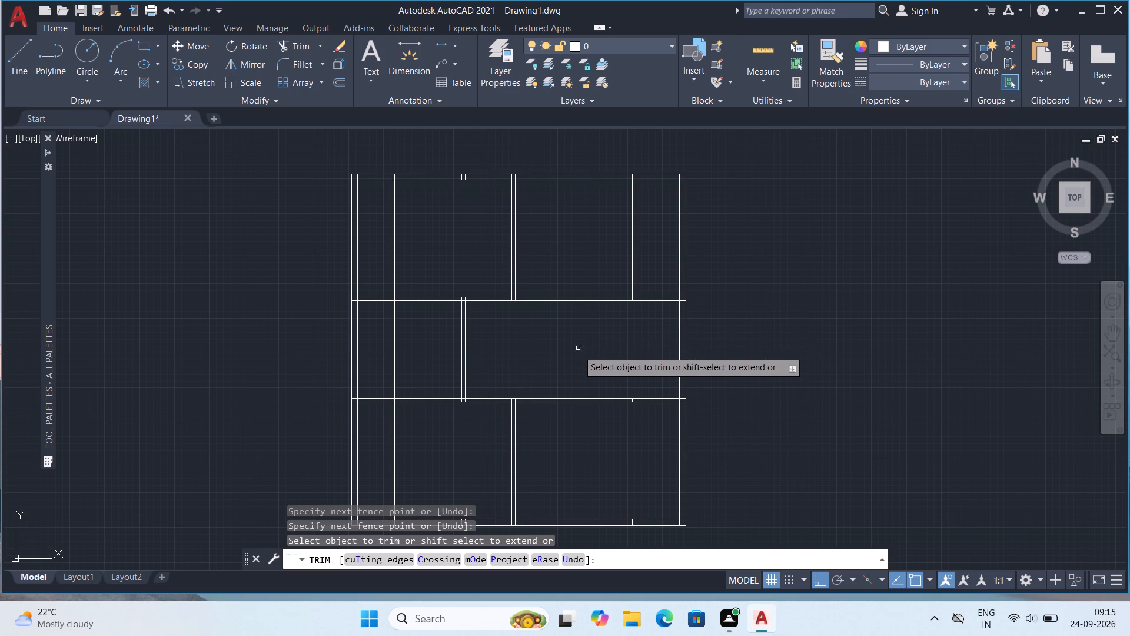
pyautogui.press('Escape')
pyautogui.press('Escape')
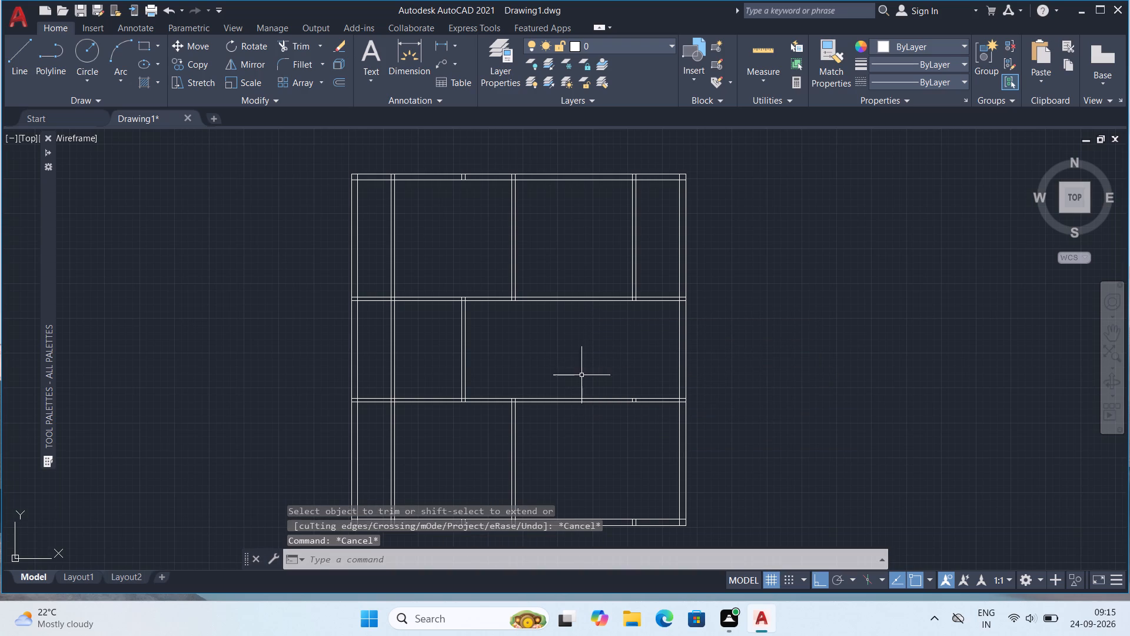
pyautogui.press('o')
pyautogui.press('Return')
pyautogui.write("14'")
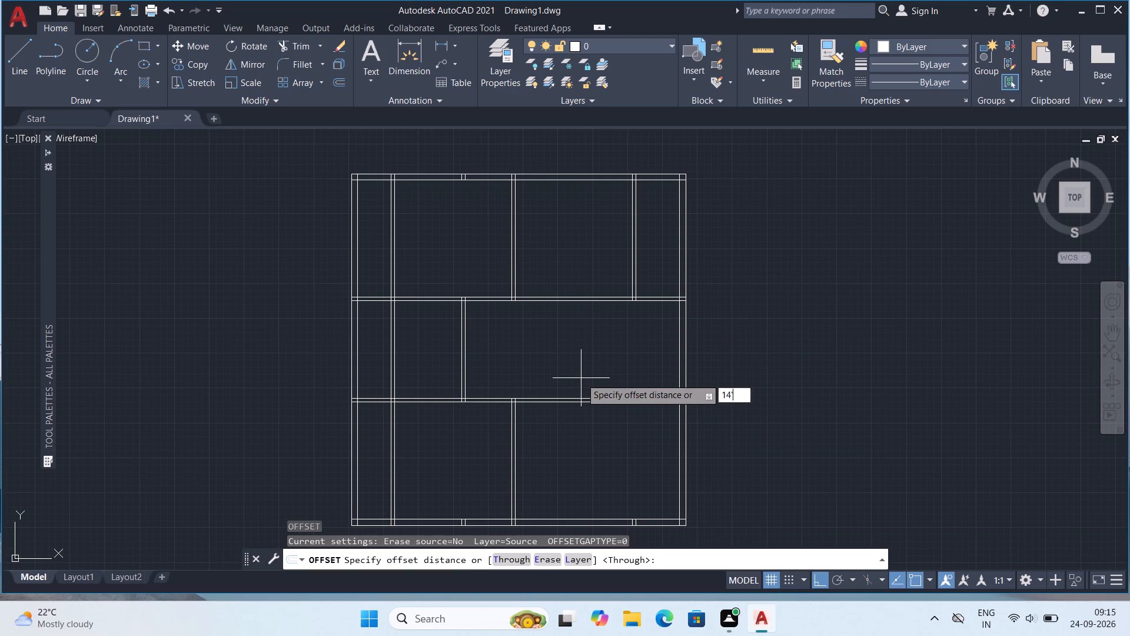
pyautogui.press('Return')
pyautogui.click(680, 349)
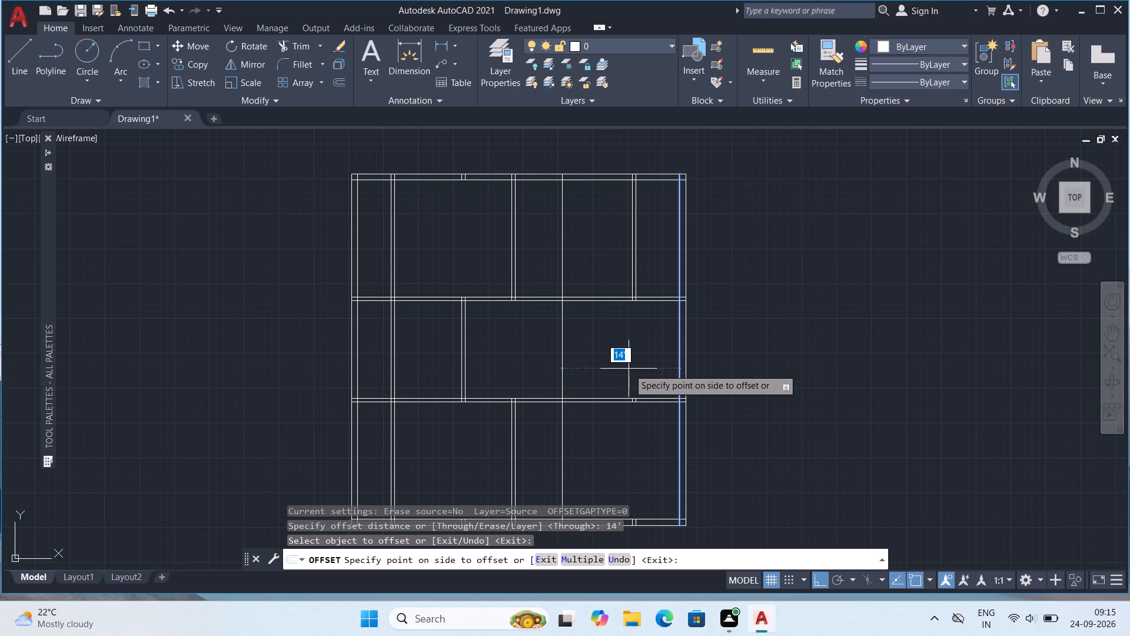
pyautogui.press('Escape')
# Offset the right outer wall's inner line 12' to the left, offset that new line 5" leftward, and end Offset.
pyautogui.press('o')
pyautogui.press('Return')
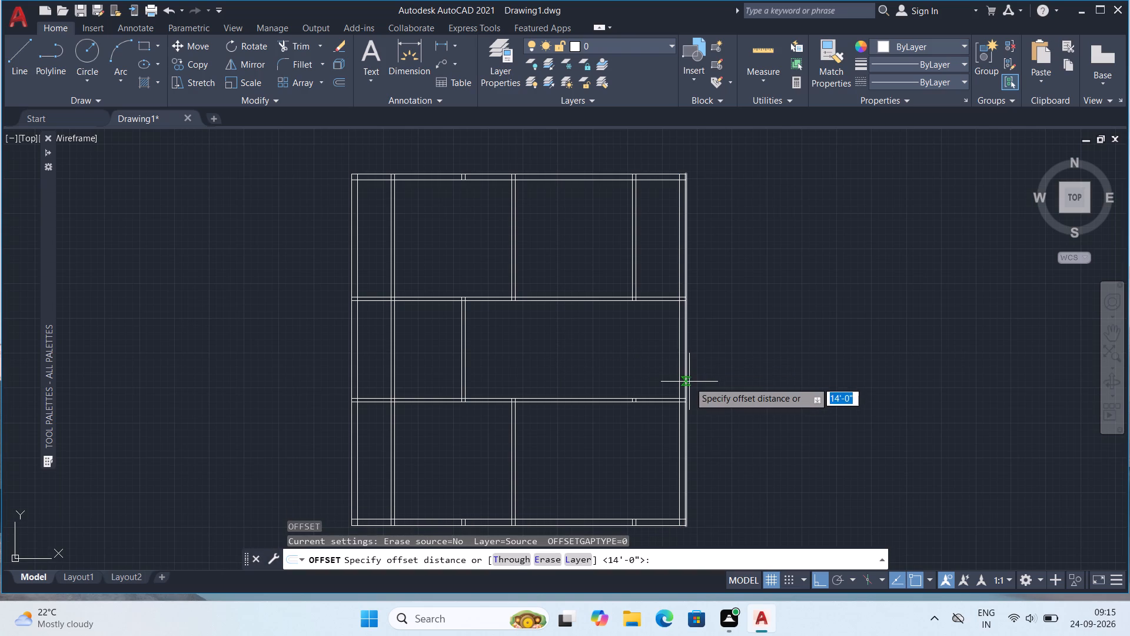
pyautogui.write("12'")
pyautogui.press('Return')
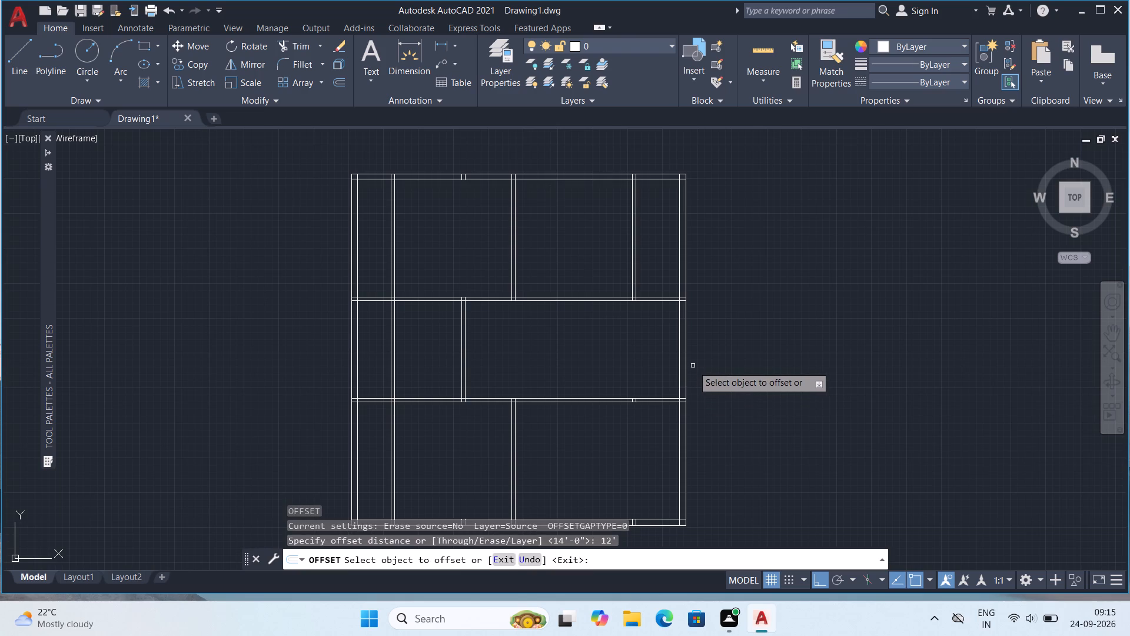
pyautogui.click(680, 351)
pyautogui.click(657, 359)
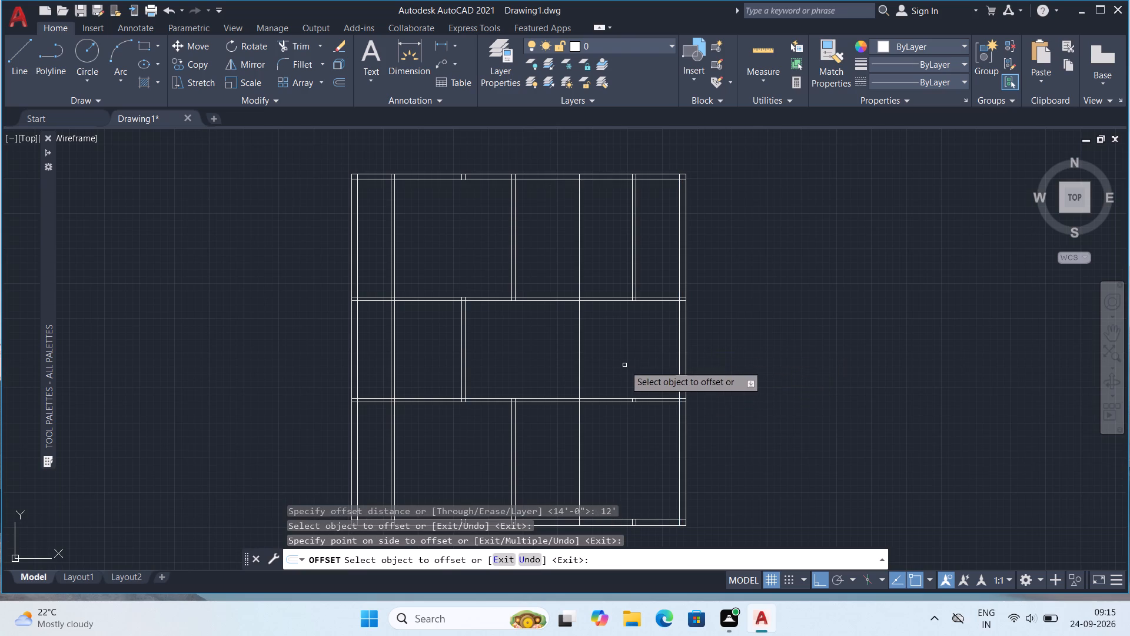
pyautogui.click(579, 362)
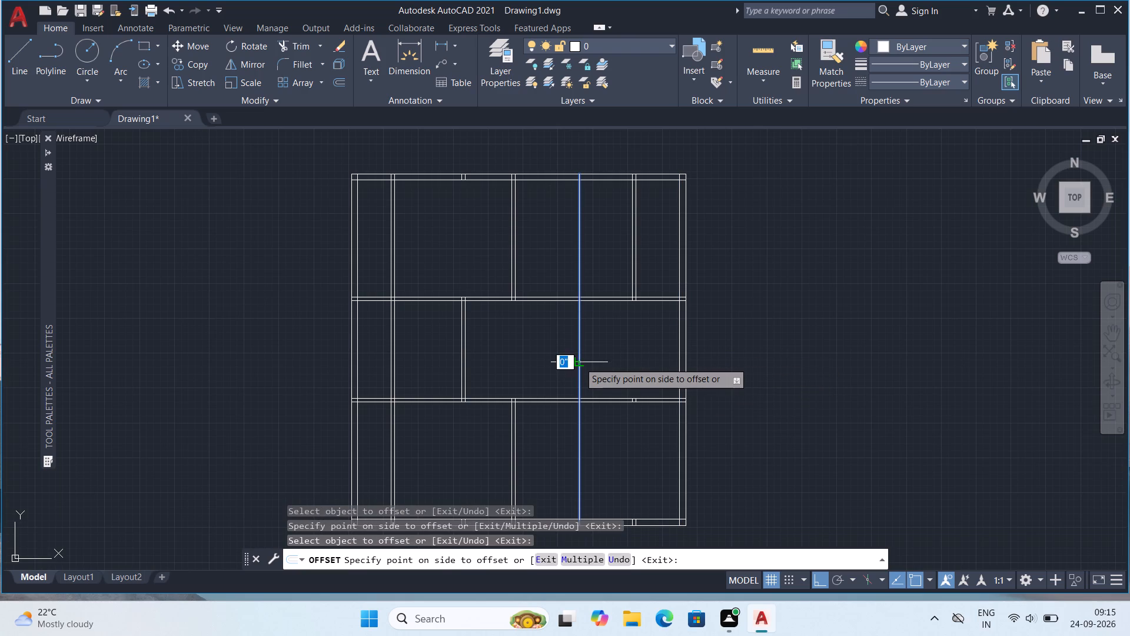
pyautogui.press('5')
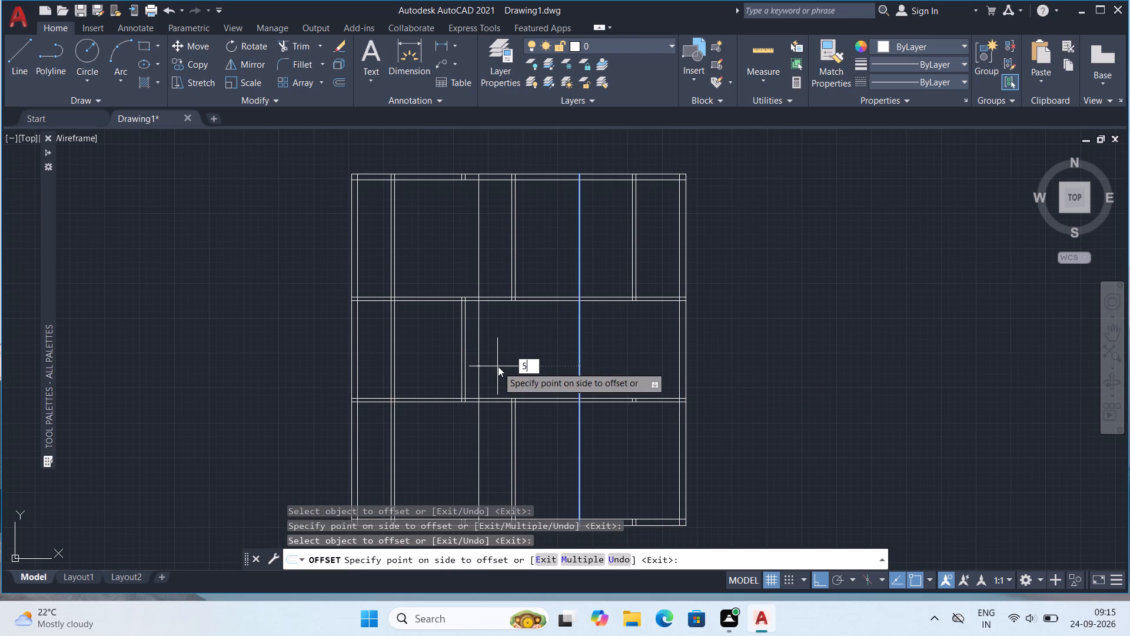
pyautogui.hotkey('shift', '"')
pyautogui.press('Return')
pyautogui.moveTo(612, 359); pyautogui.dragTo(627, 383, button='middle')
pyautogui.press('Escape')
pyautogui.press('Escape')
pyautogui.press('Escape')
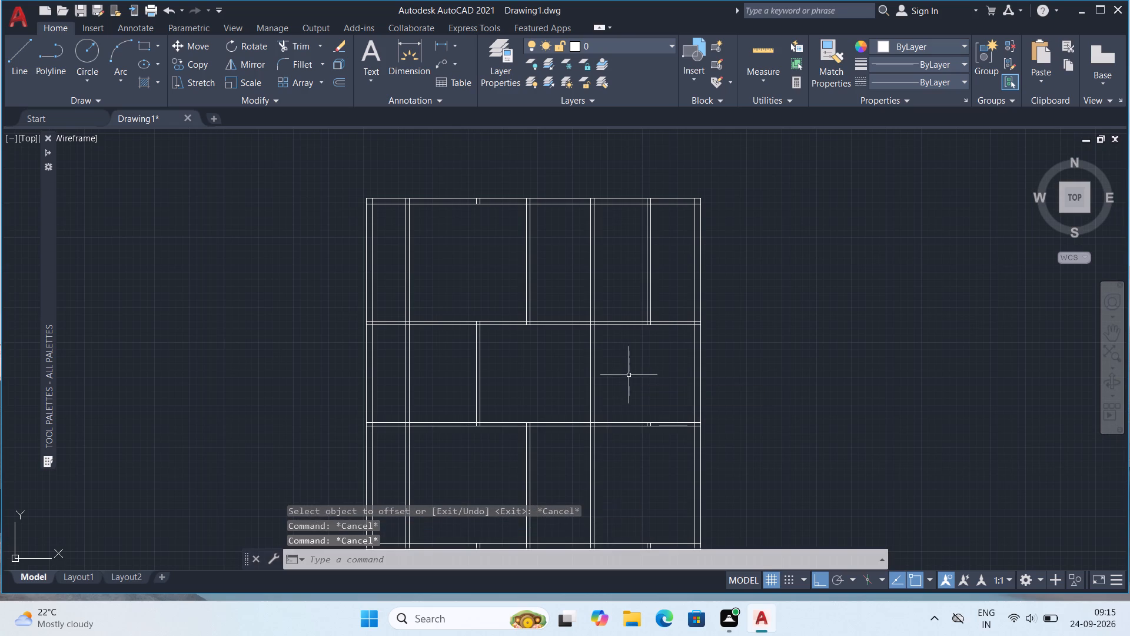
# Trim both lines of the partition 12' from the right wall above the upper and below the lower horizontal partition.
pyautogui.press('t')
pyautogui.press('r')
pyautogui.press('Return')
pyautogui.moveTo(568, 267); pyautogui.dragTo(595, 295)
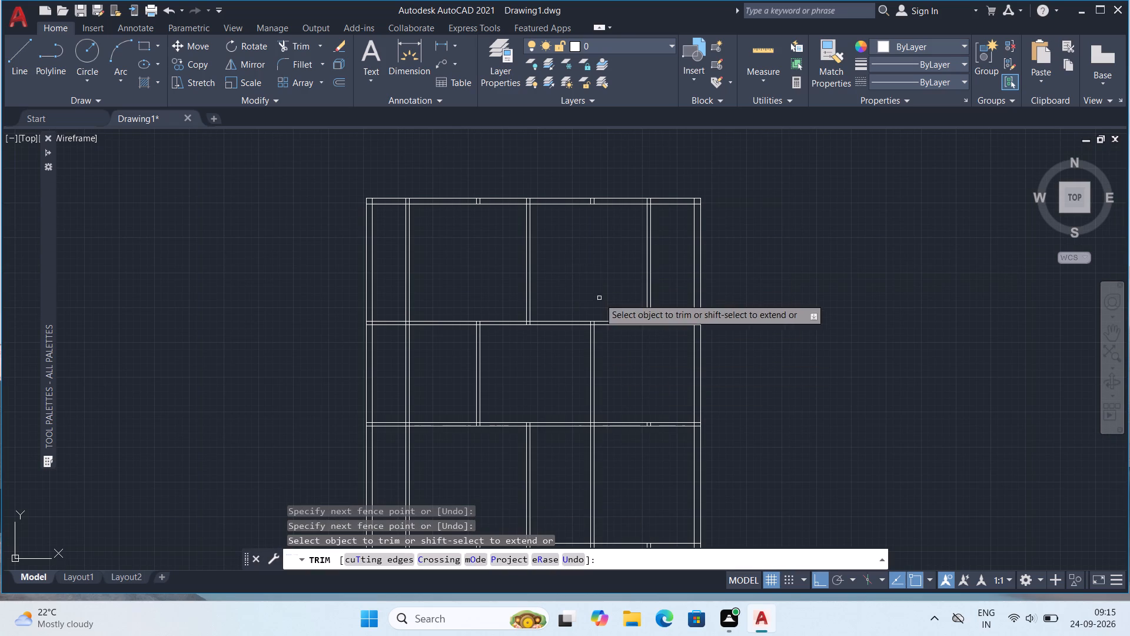
pyautogui.moveTo(616, 460); pyautogui.dragTo(590, 362, button='middle')
pyautogui.moveTo(556, 349); pyautogui.dragTo(604, 382)
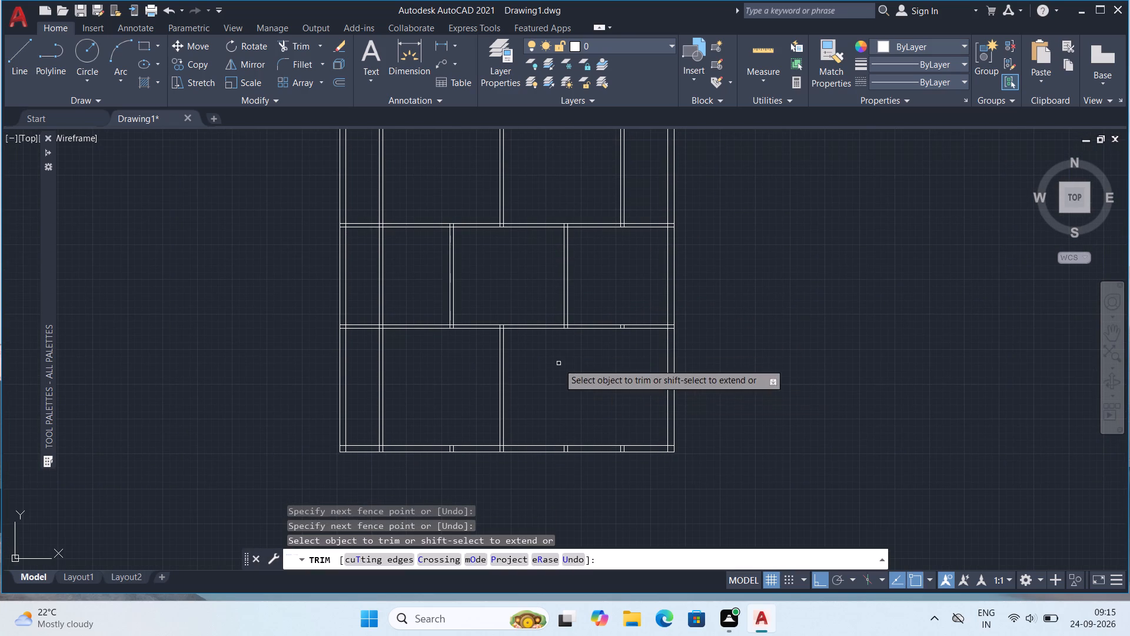
# Trim both lines of the lower horizontal partition between the lower-row central partition and the partition 12' from the right wall.
pyautogui.moveTo(523, 309); pyautogui.dragTo(535, 372)
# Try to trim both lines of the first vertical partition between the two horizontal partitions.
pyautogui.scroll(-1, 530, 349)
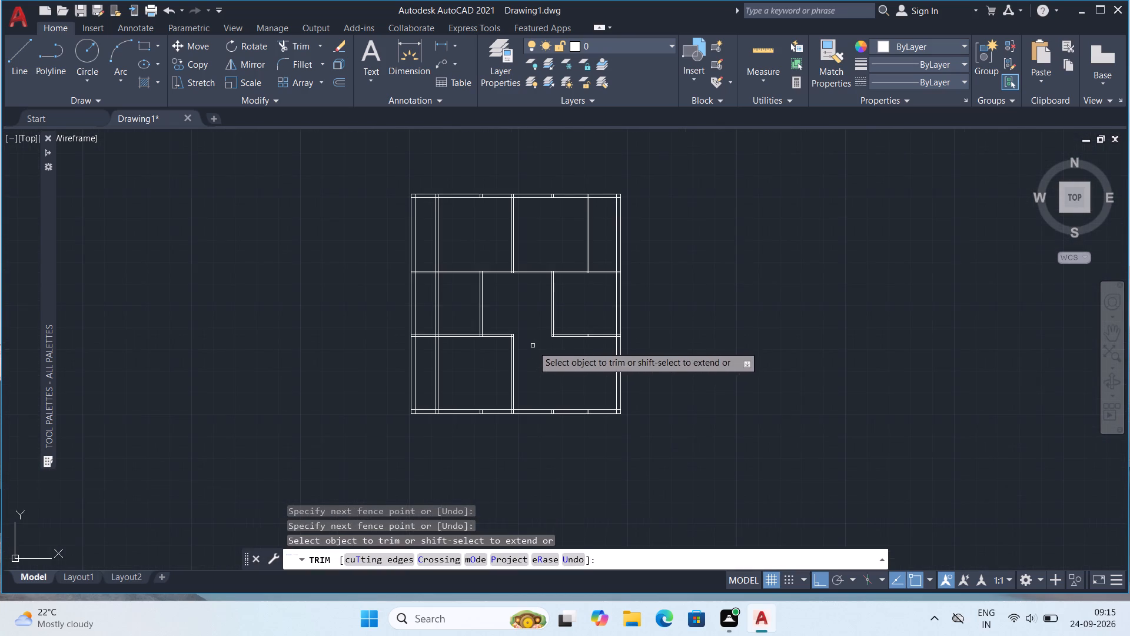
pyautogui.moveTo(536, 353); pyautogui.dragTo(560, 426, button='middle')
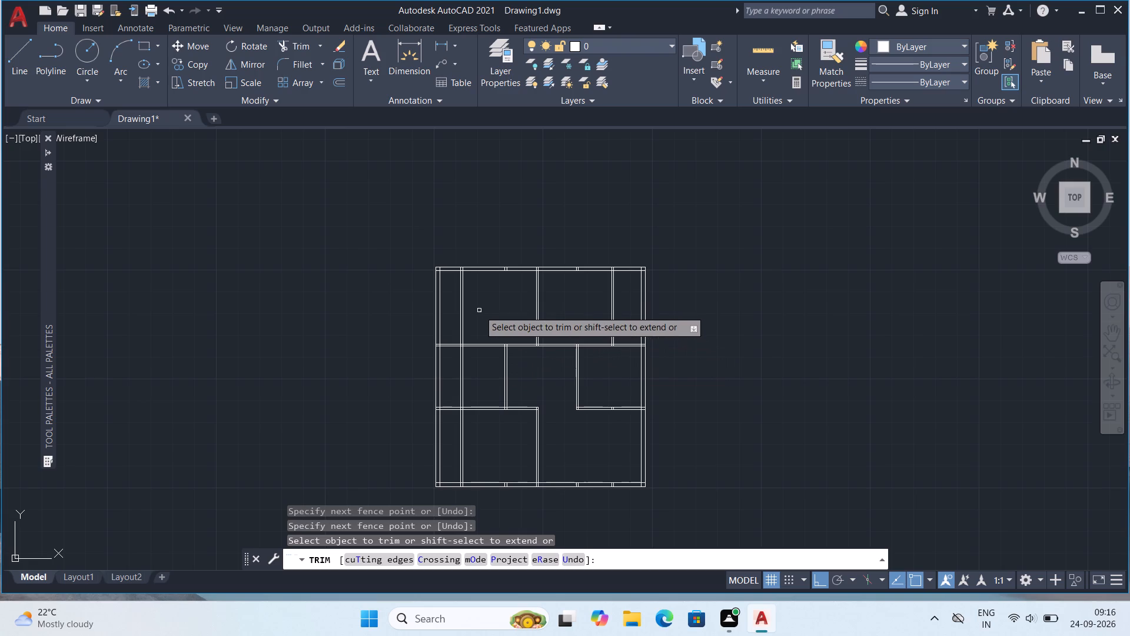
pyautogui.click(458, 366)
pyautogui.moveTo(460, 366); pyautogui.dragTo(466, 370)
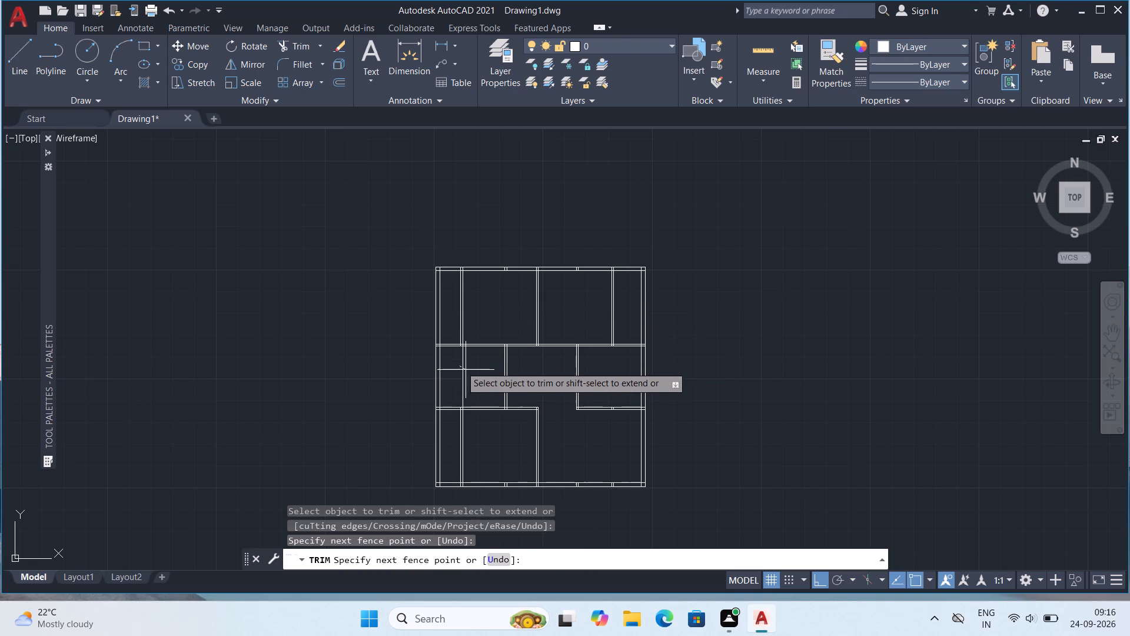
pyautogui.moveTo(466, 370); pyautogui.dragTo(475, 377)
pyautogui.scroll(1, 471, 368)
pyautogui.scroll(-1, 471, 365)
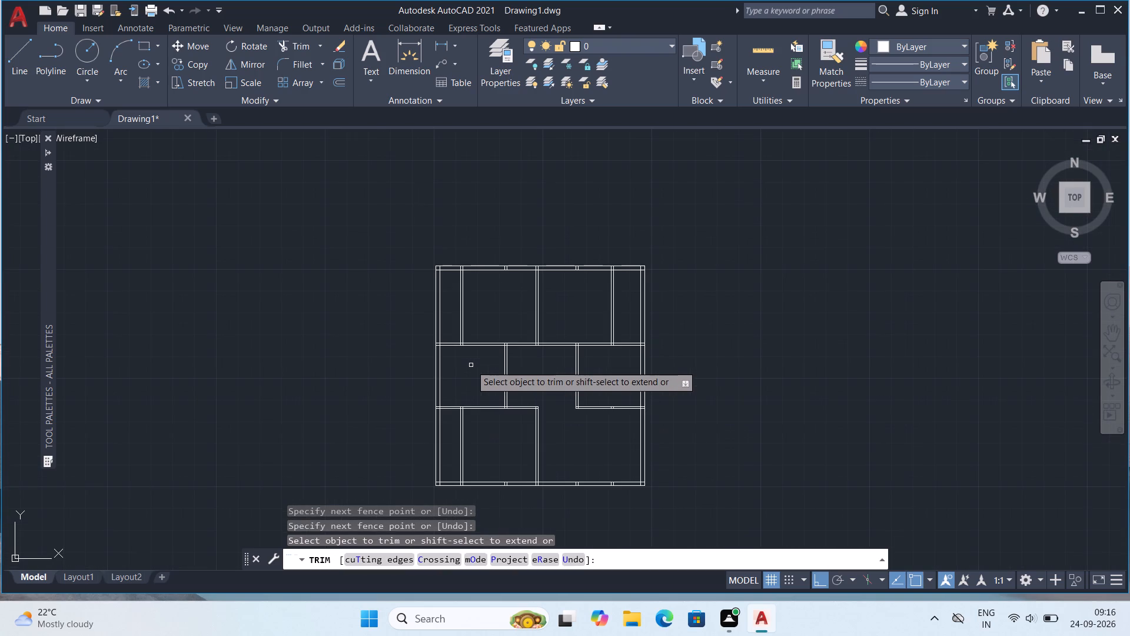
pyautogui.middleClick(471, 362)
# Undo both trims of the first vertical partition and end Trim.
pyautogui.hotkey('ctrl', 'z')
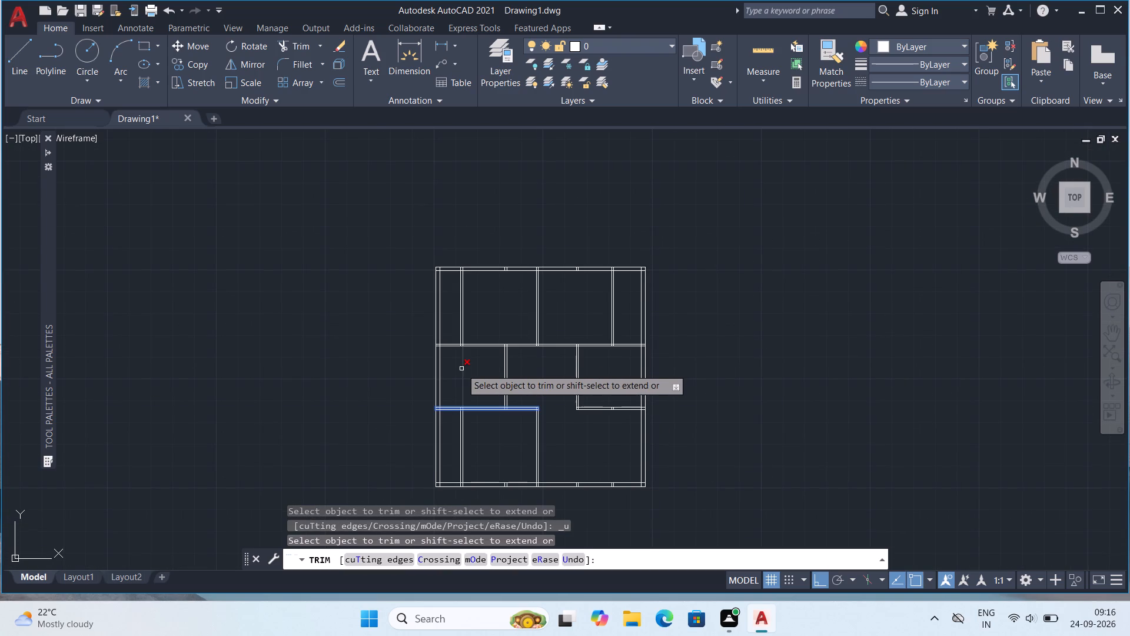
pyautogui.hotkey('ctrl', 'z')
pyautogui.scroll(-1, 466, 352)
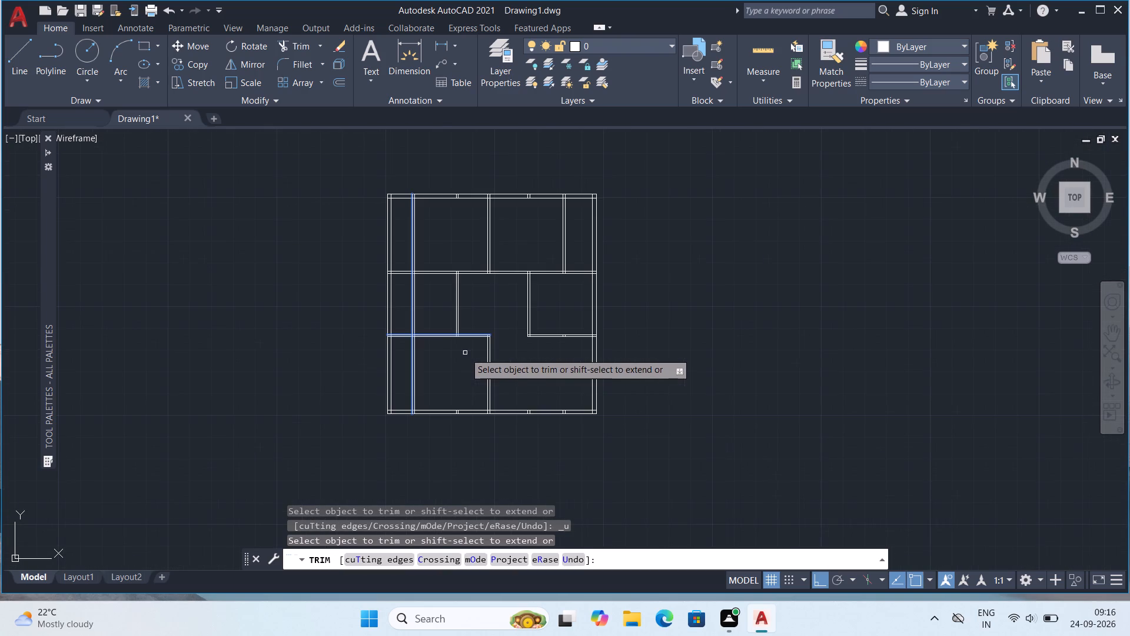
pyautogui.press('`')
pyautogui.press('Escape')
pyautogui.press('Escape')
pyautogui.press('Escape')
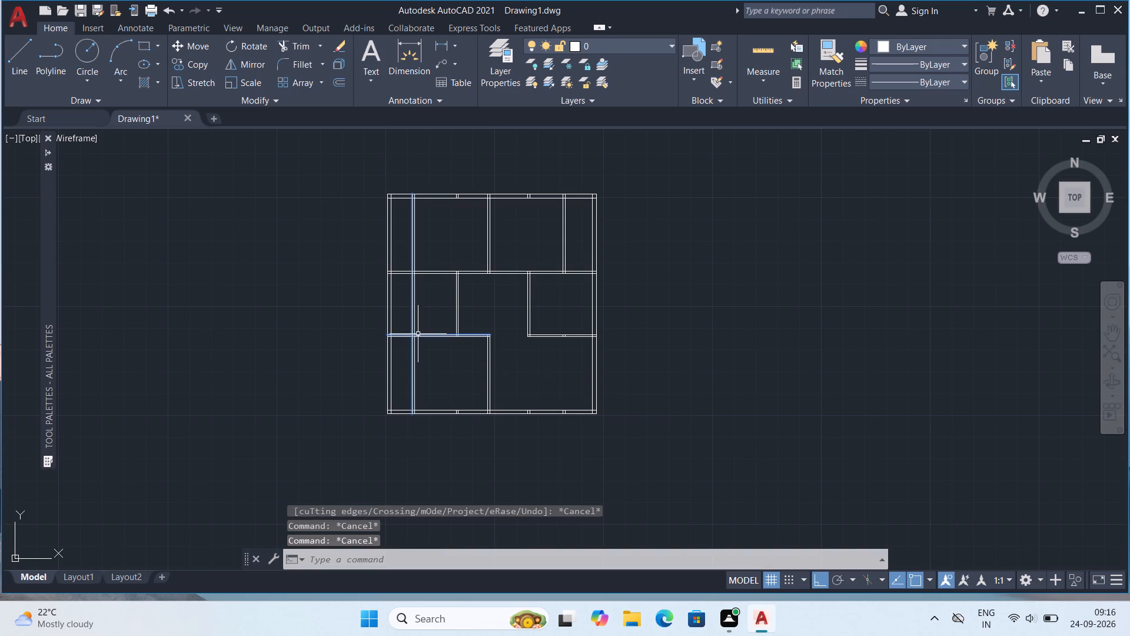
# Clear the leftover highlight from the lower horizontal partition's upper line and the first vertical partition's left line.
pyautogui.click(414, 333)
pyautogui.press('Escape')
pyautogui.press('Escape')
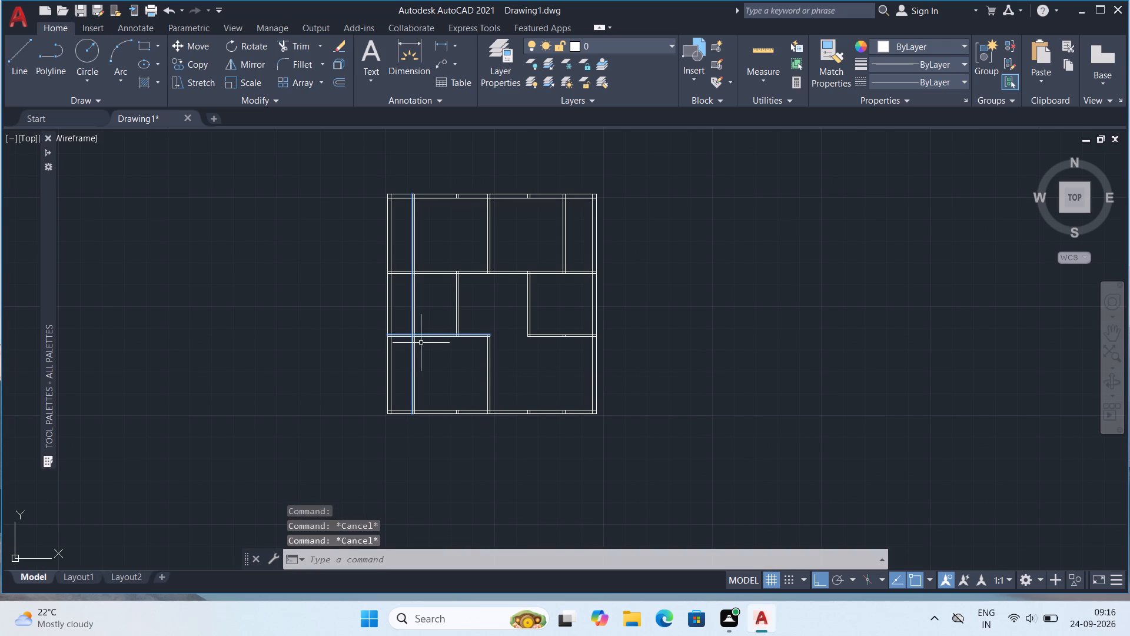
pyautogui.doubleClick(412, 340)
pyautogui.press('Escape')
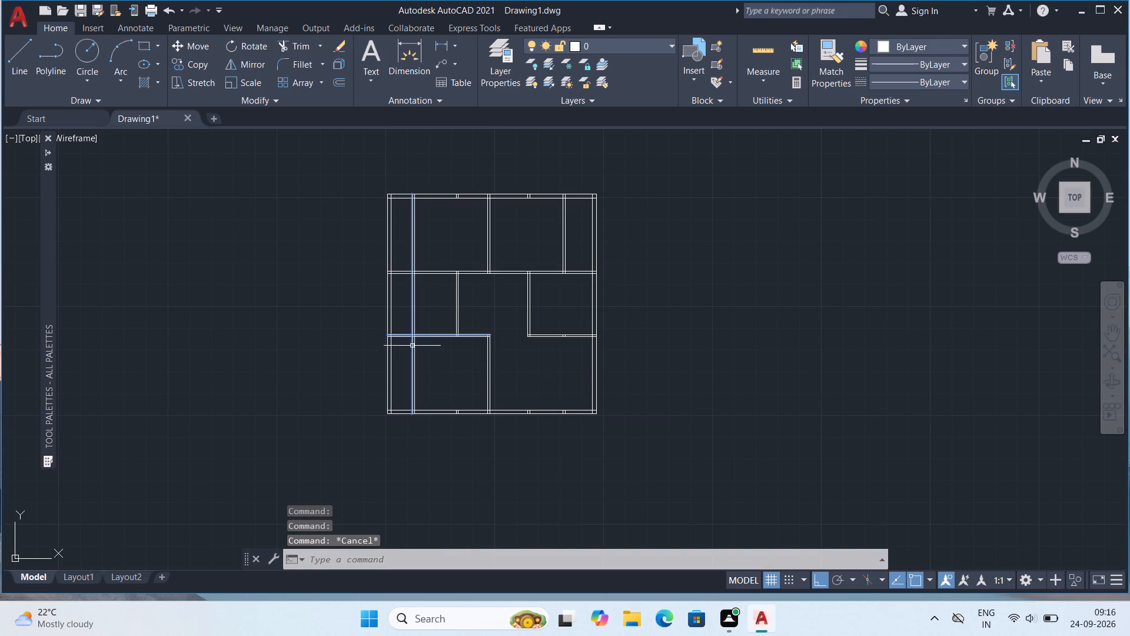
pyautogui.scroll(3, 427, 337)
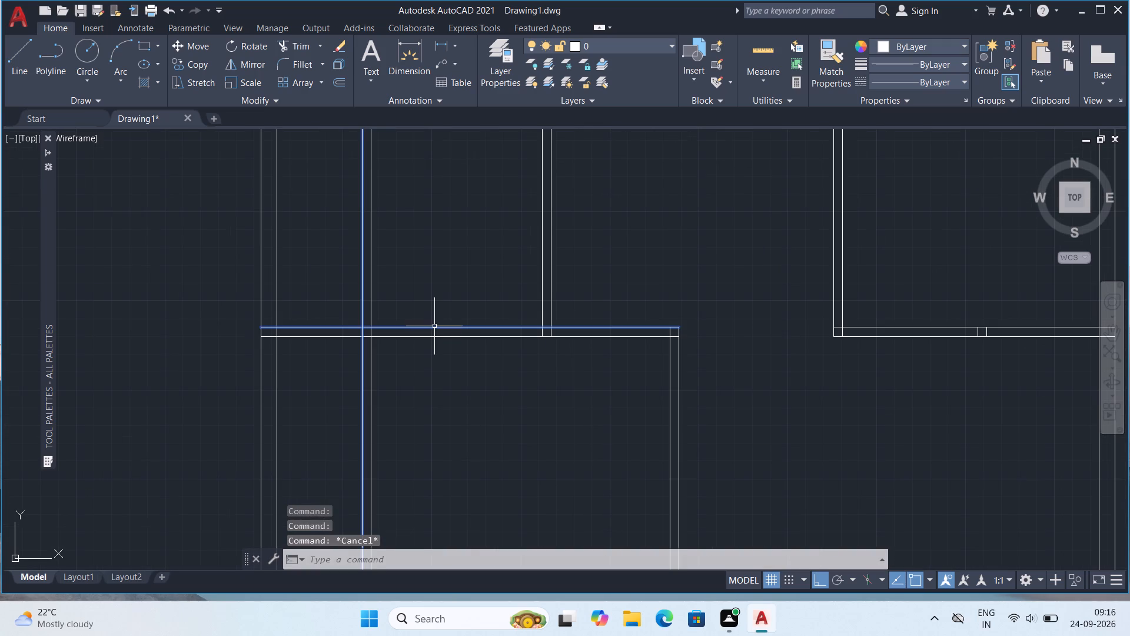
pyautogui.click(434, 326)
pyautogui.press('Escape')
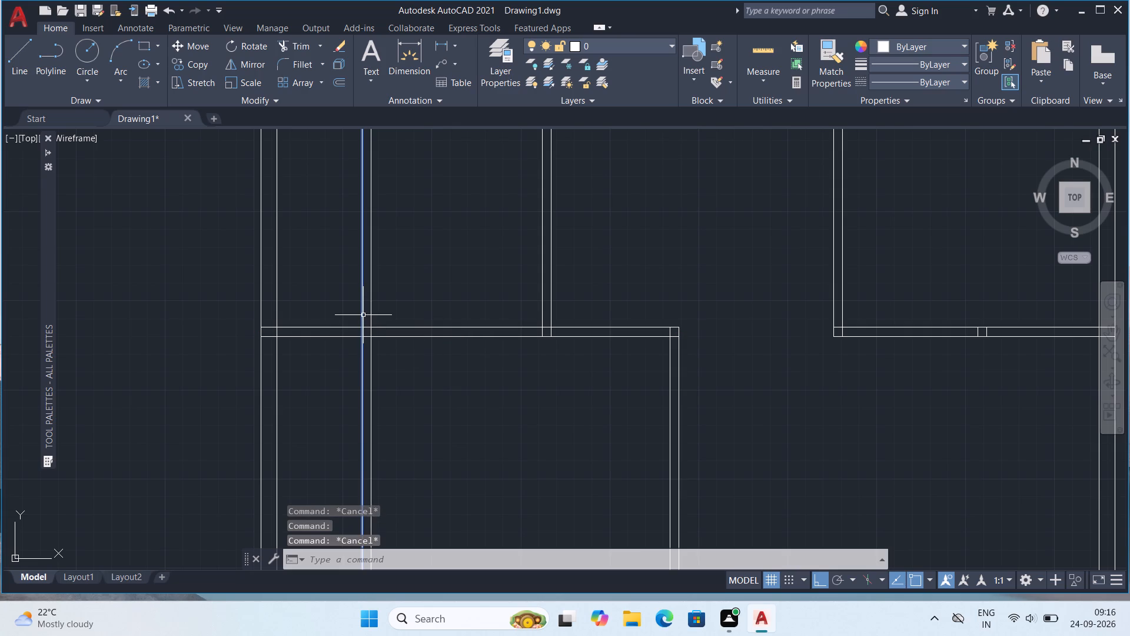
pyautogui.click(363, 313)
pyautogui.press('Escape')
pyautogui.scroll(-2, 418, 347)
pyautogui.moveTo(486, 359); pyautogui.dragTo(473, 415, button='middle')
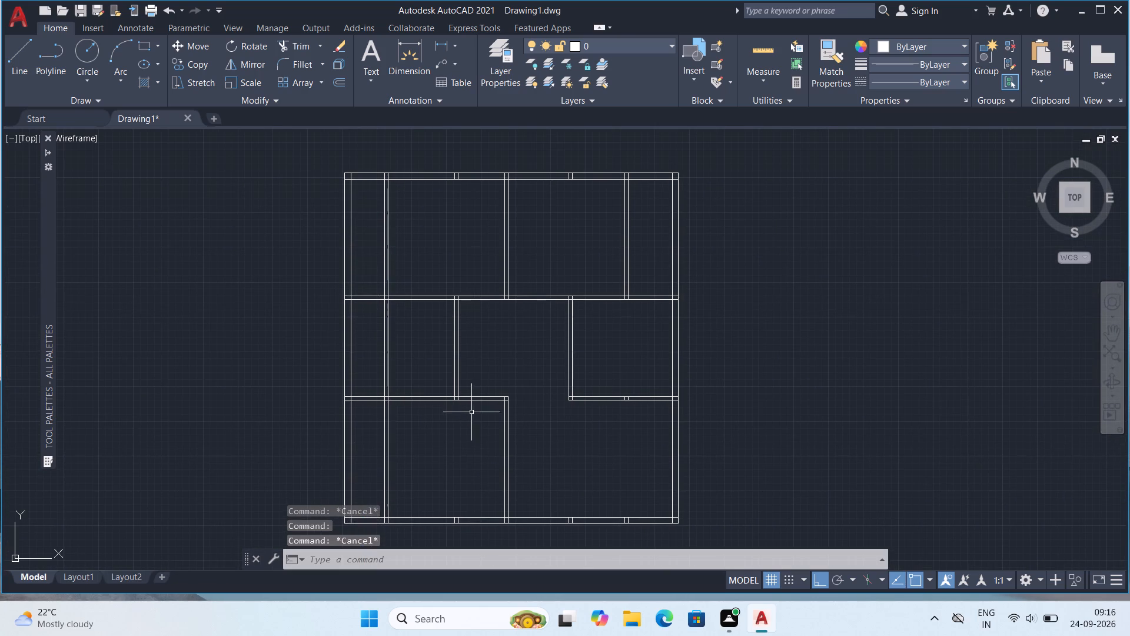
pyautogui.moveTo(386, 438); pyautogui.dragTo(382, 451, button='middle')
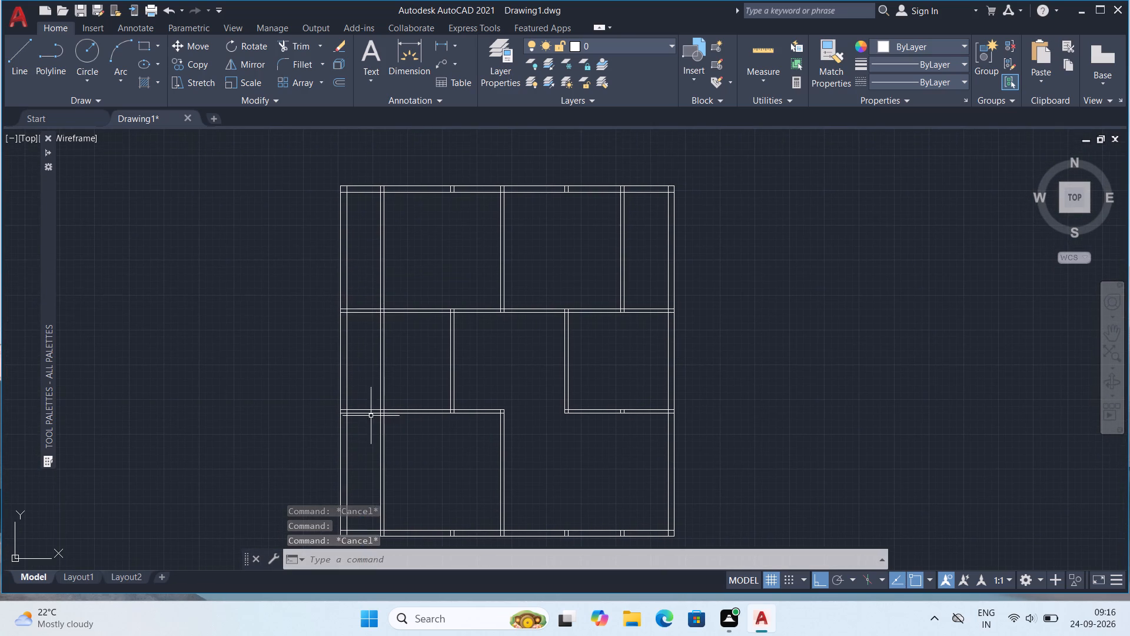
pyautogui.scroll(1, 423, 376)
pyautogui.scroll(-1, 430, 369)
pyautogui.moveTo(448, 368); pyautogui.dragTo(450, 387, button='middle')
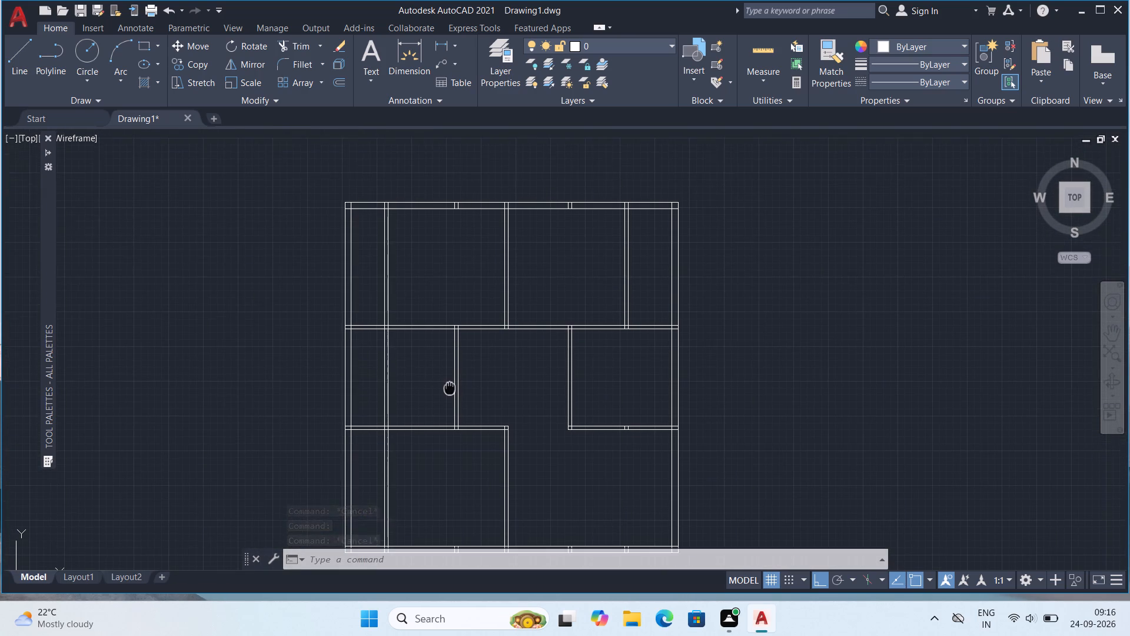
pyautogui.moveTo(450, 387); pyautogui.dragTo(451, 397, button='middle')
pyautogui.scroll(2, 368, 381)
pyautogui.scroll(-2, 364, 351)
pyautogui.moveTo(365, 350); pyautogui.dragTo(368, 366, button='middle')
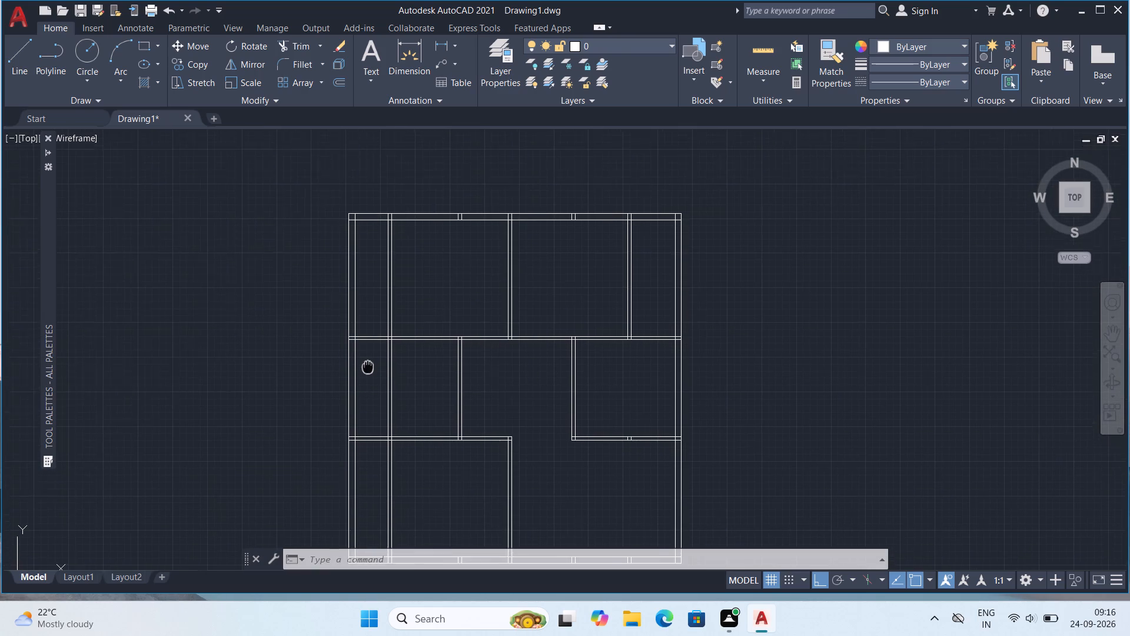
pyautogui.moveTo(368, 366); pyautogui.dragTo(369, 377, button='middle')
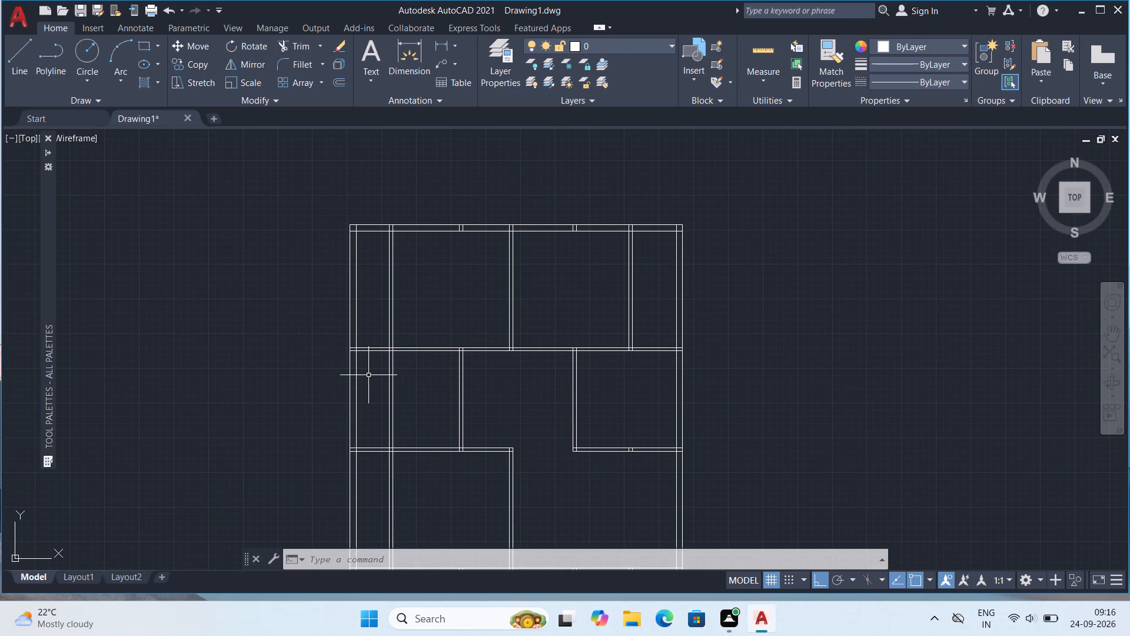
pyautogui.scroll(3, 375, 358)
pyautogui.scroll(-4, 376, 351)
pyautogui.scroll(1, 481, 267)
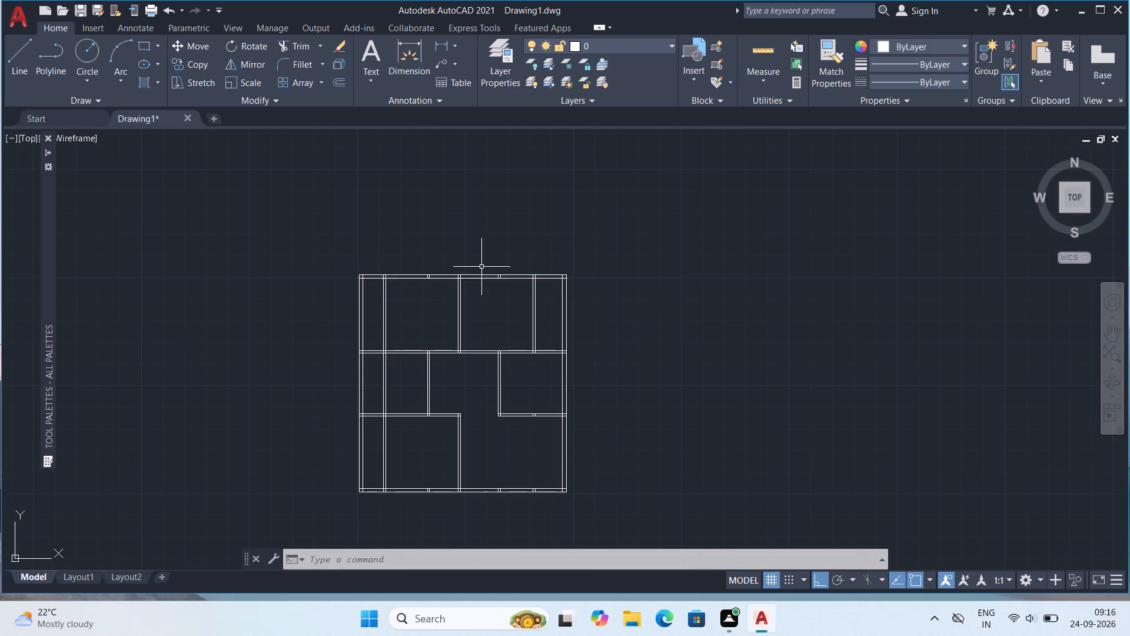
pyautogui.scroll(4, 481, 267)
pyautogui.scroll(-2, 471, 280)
# Start Trim and cut off the overlapping ends of the inner wall lines at the plan's top-left outer corner.
pyautogui.moveTo(338, 335); pyautogui.dragTo(603, 384, button='middle')
pyautogui.press('t')
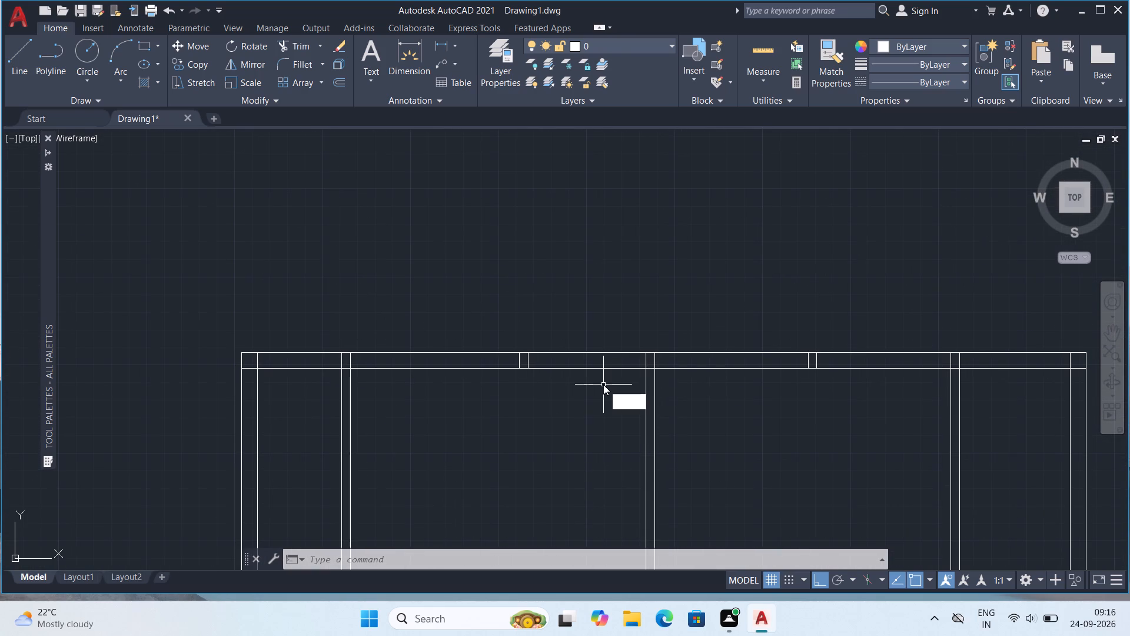
pyautogui.press('r')
pyautogui.press('Return')
pyautogui.scroll(2, 364, 340)
pyautogui.moveTo(224, 352); pyautogui.dragTo(563, 351, button='middle')
pyautogui.scroll(2, 450, 404)
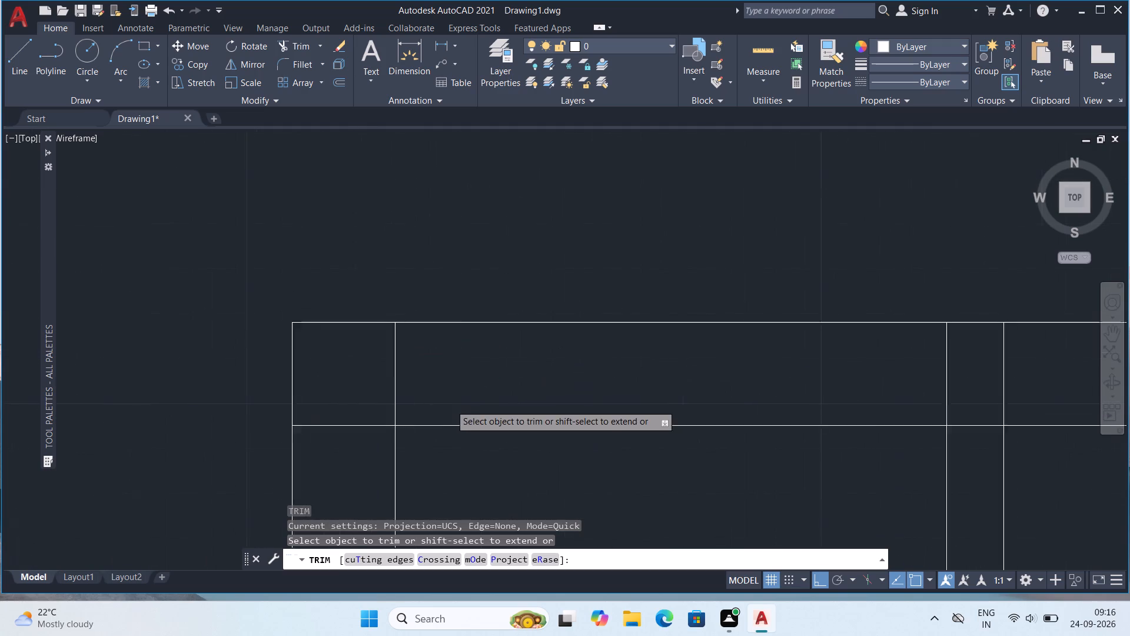
pyautogui.scroll(1, 450, 405)
pyautogui.moveTo(444, 337); pyautogui.dragTo(312, 451)
pyautogui.scroll(-2, 377, 413)
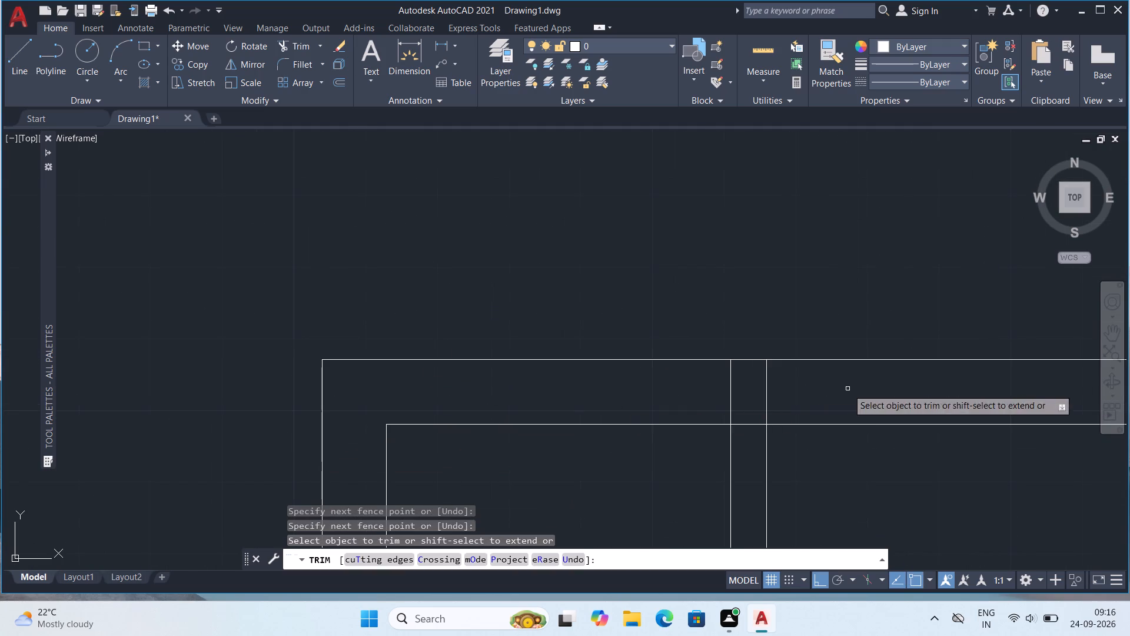
# Trim the first vertical partition's junction with the top wall, removing its line ends inside the wall and the inner wall segment between them.
pyautogui.moveTo(845, 388); pyautogui.dragTo(606, 366, button='middle')
pyautogui.moveTo(418, 350); pyautogui.dragTo(607, 367)
pyautogui.scroll(3, 514, 380)
pyautogui.moveTo(514, 380); pyautogui.dragTo(521, 508)
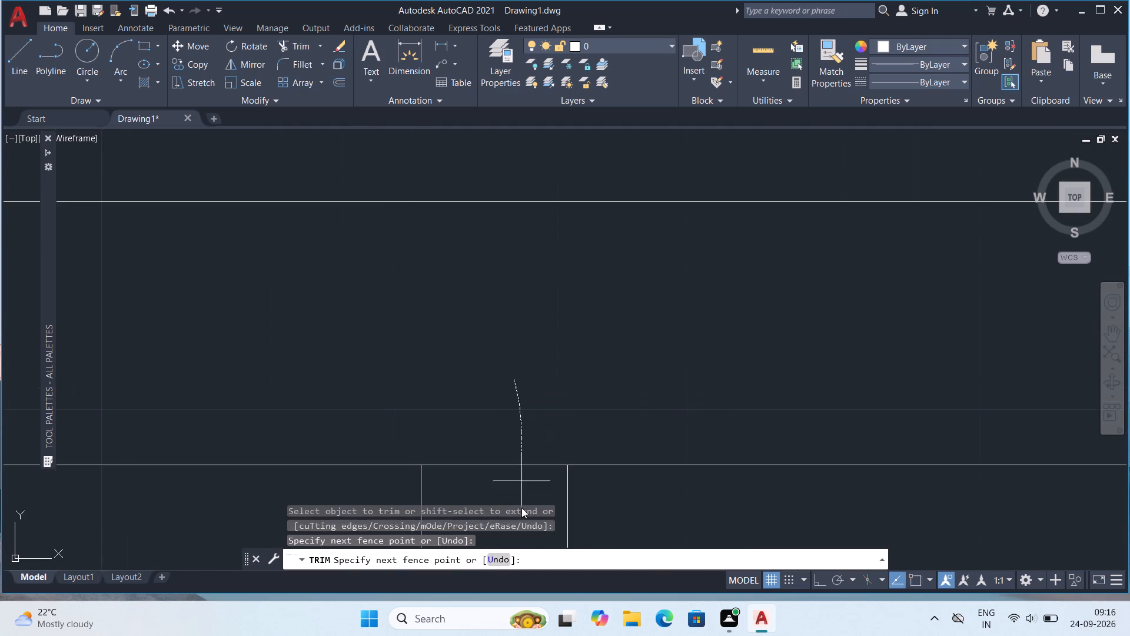
pyautogui.moveTo(521, 508); pyautogui.dragTo(519, 534)
pyautogui.scroll(-4, 531, 442)
# Trim away the two-line partition stub inside the top wall between the first and central vertical partitions.
pyautogui.moveTo(909, 423); pyautogui.dragTo(506, 410, button='middle')
pyautogui.scroll(3, 580, 416)
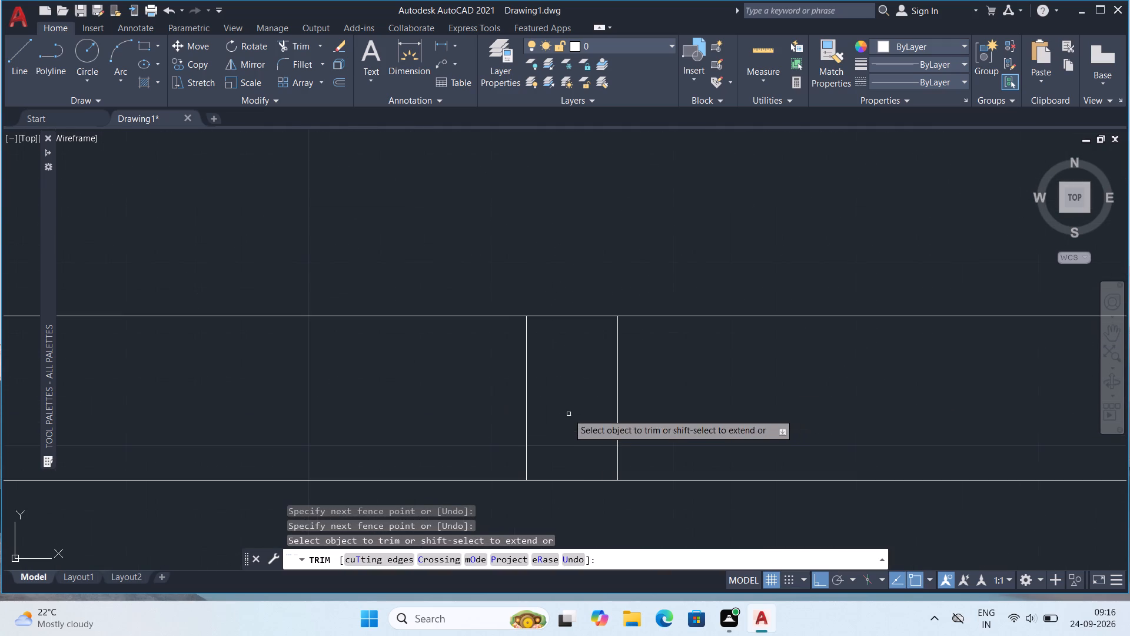
pyautogui.moveTo(419, 394); pyautogui.dragTo(703, 408)
pyautogui.scroll(-4, 699, 405)
# Trim the upper central partition's junction with the top wall, clearing its line ends and the inner wall segment between them.
pyautogui.moveTo(891, 416); pyautogui.dragTo(601, 384, button='middle')
pyautogui.scroll(3, 581, 379)
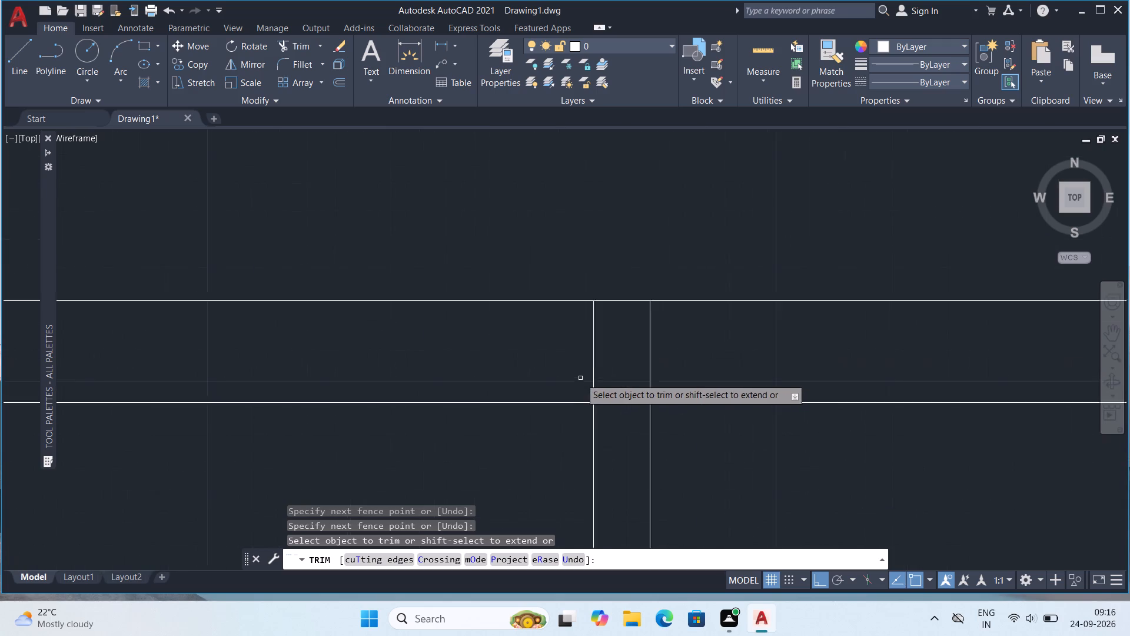
pyautogui.scroll(2, 580, 378)
pyautogui.moveTo(645, 374); pyautogui.dragTo(797, 372)
pyautogui.moveTo(557, 350); pyautogui.dragTo(724, 363)
pyautogui.moveTo(693, 385); pyautogui.dragTo(700, 446)
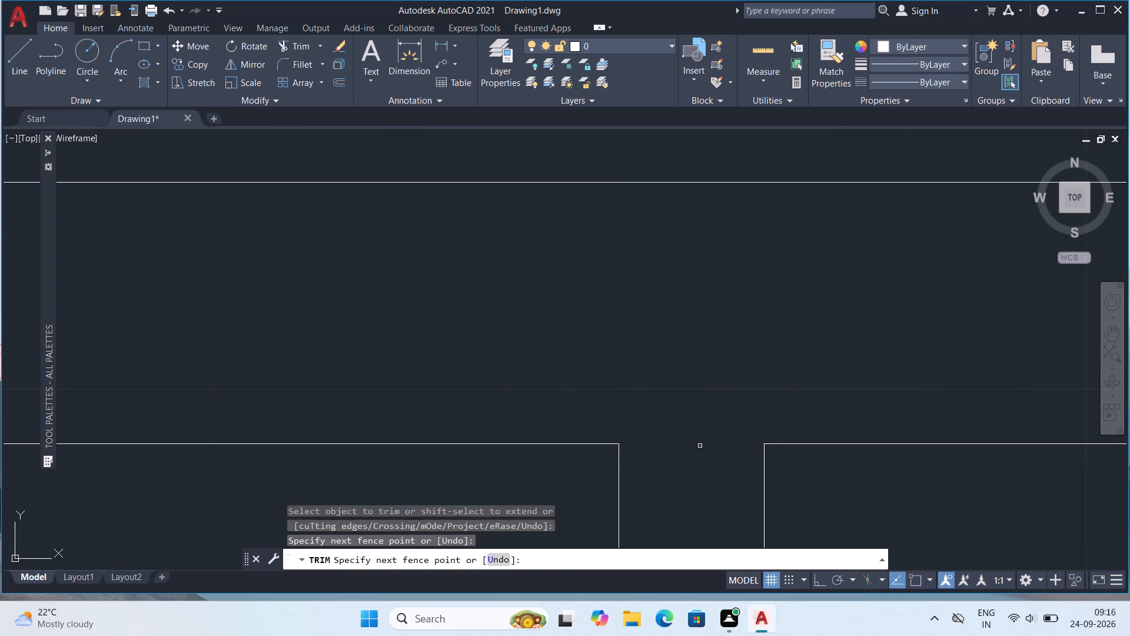
pyautogui.scroll(-4, 704, 420)
# Trim away the two-line stub inside the top wall between the central partition and the upper-row right partition.
pyautogui.moveTo(897, 382); pyautogui.dragTo(426, 278, button='middle')
pyautogui.scroll(3, 618, 302)
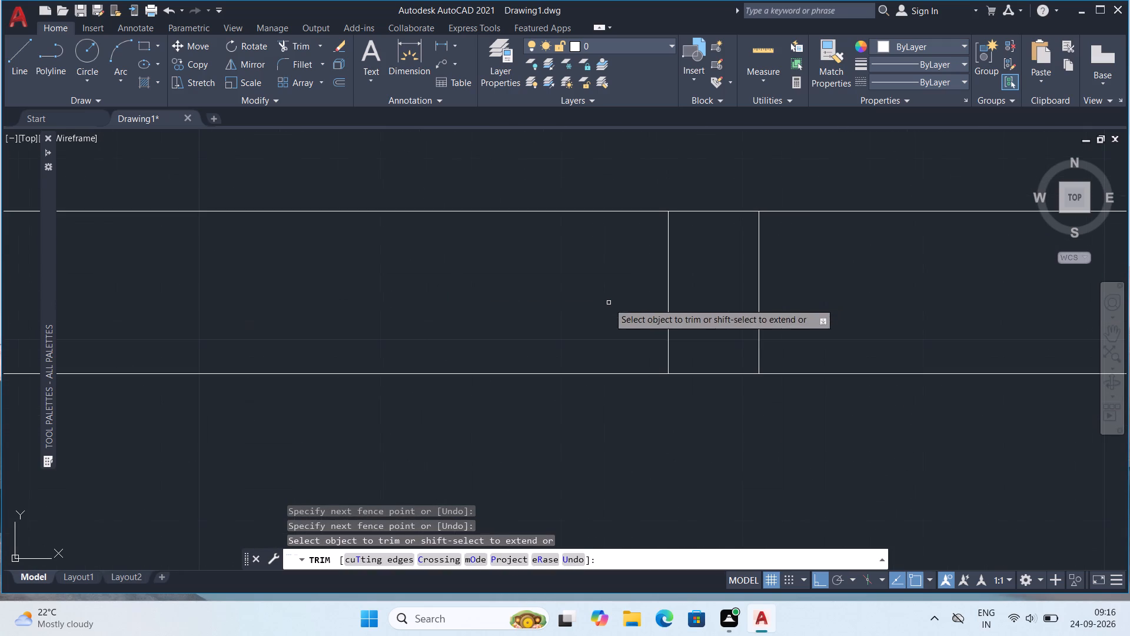
pyautogui.moveTo(603, 303); pyautogui.dragTo(791, 304)
pyautogui.scroll(-3, 799, 303)
# Trim the upper-row right partition's junction with the top wall, clearing its line ends and the inner wall segment between them.
pyautogui.moveTo(926, 305); pyautogui.dragTo(393, 286, button='middle')
pyautogui.scroll(2, 630, 294)
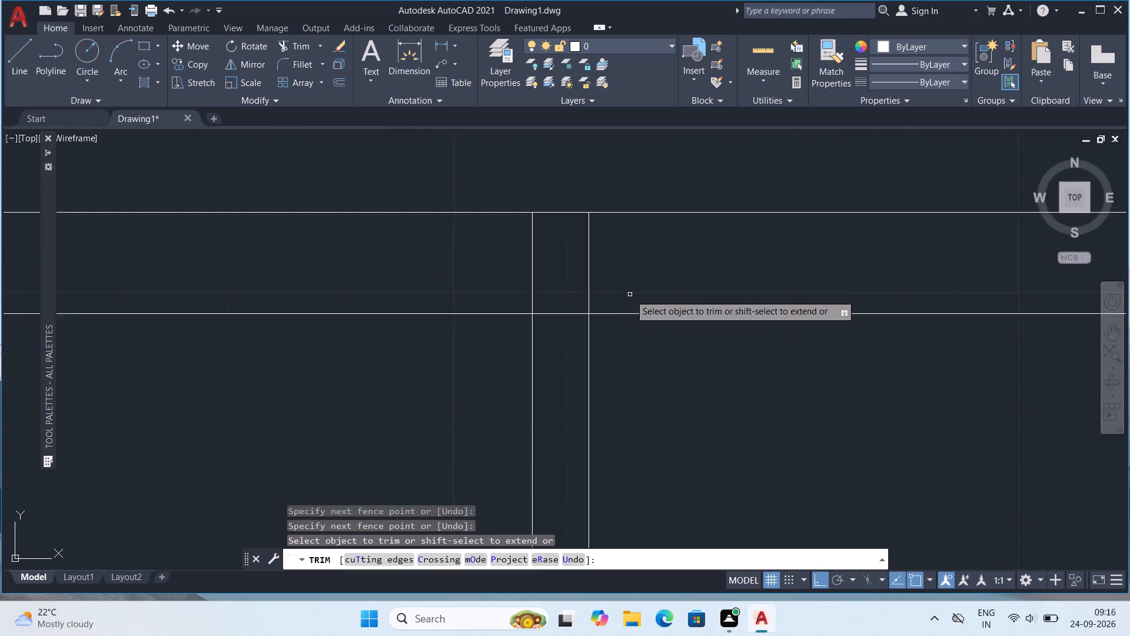
pyautogui.scroll(1, 630, 293)
pyautogui.moveTo(433, 261); pyautogui.dragTo(591, 276)
pyautogui.moveTo(564, 279); pyautogui.dragTo(513, 357)
pyautogui.scroll(-3, 551, 330)
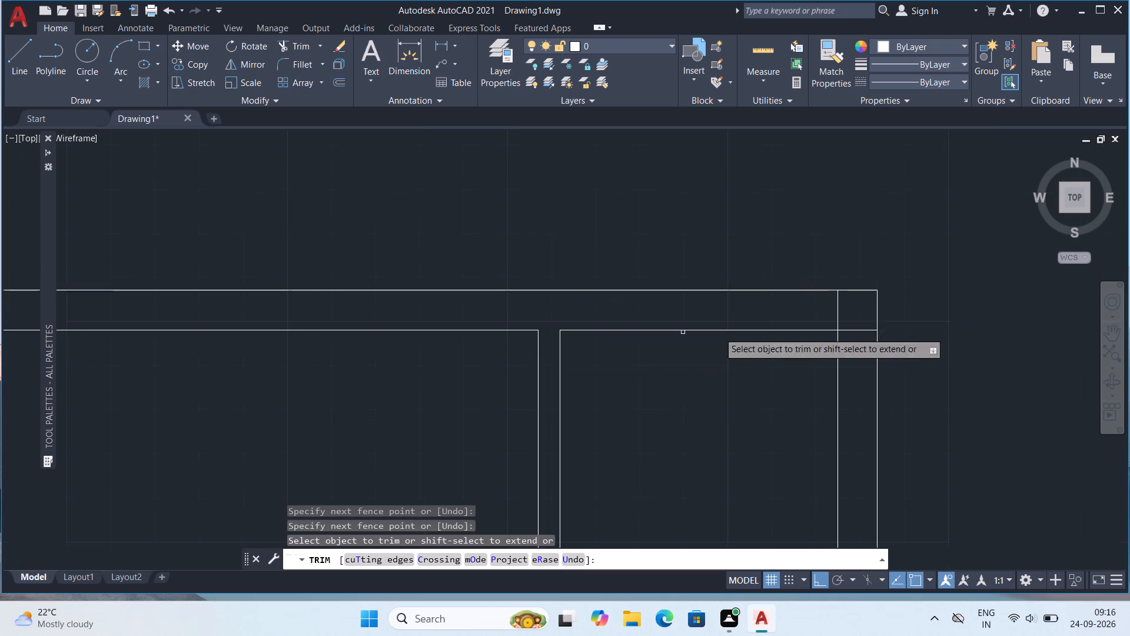
# Trim the overlapping ends of the inner wall lines at the plan's top-right outer corner.
pyautogui.moveTo(888, 332); pyautogui.dragTo(666, 320, button='middle')
pyautogui.scroll(4, 553, 297)
pyautogui.moveTo(895, 317); pyautogui.dragTo(564, 324, button='middle')
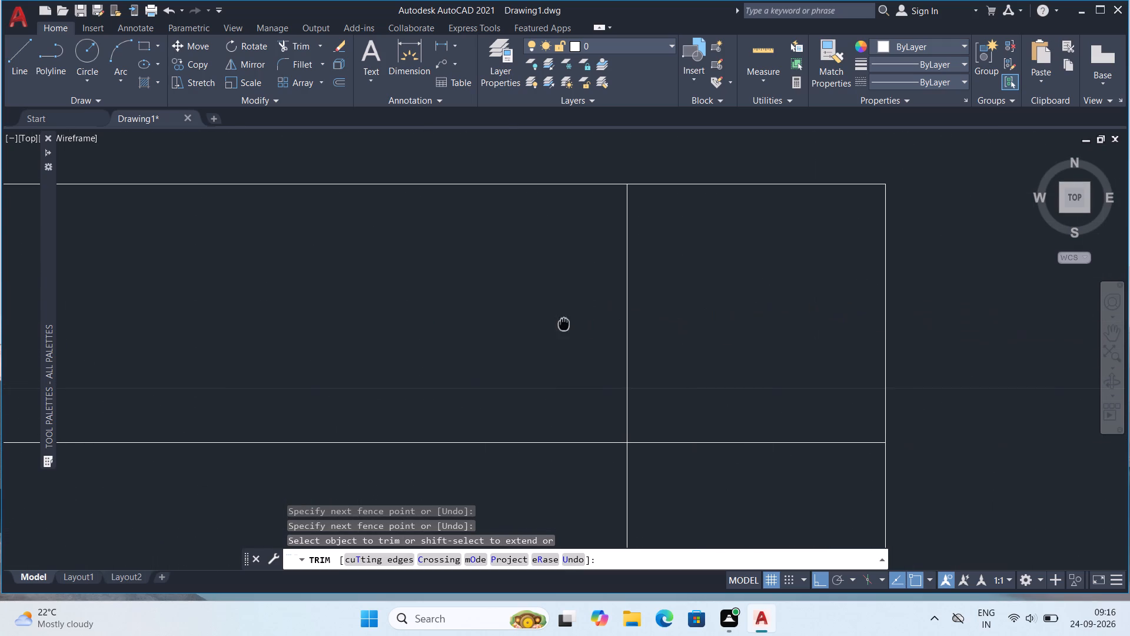
pyautogui.moveTo(564, 324); pyautogui.dragTo(563, 324, button='middle')
pyautogui.moveTo(558, 308); pyautogui.dragTo(646, 444)
pyautogui.scroll(-9, 674, 405)
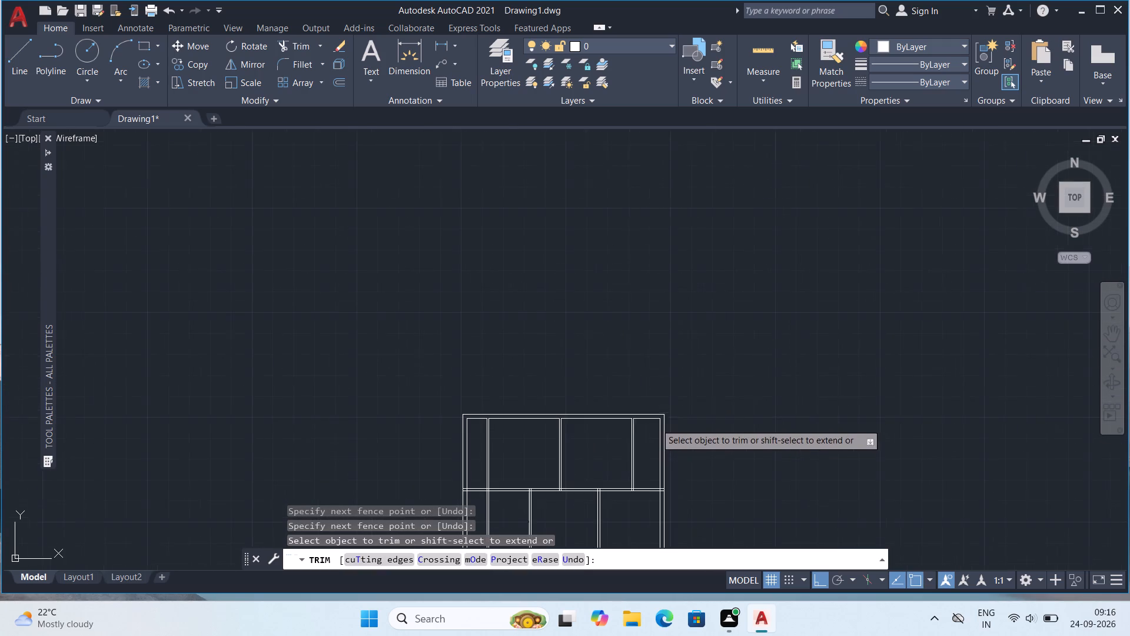
# Trim the upper horizontal partition's junction with the left wall, clearing its line ends and the inner wall segment between them.
pyautogui.moveTo(592, 465); pyautogui.dragTo(574, 335, button='middle')
pyautogui.scroll(3, 577, 346)
pyautogui.moveTo(520, 465); pyautogui.dragTo(540, 428, button='middle')
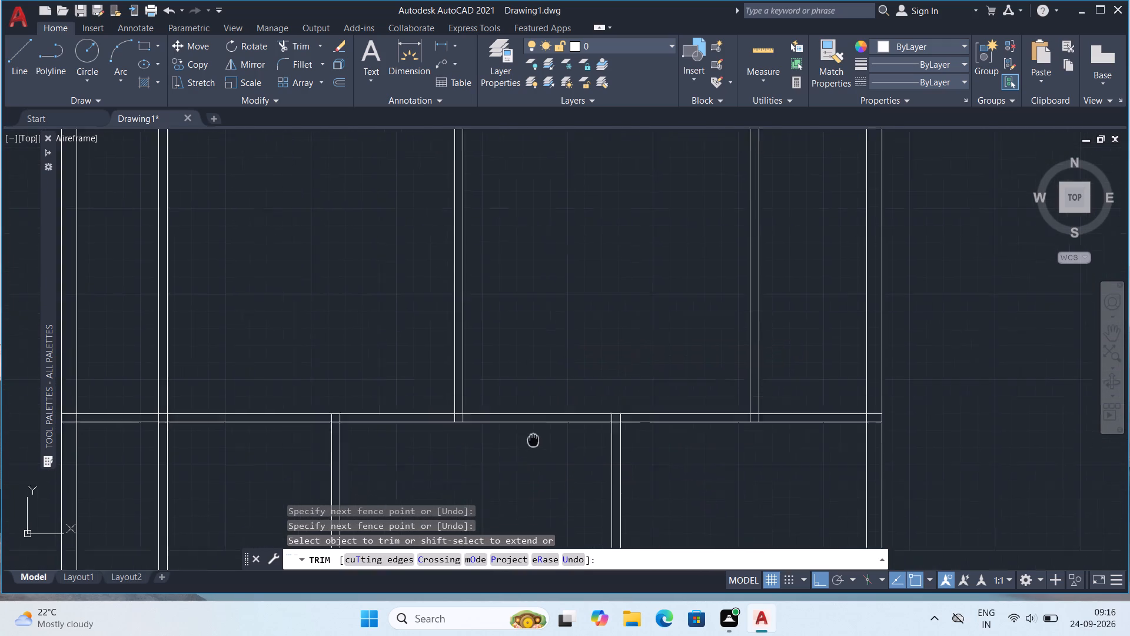
pyautogui.moveTo(540, 428); pyautogui.dragTo(677, 336, button='middle')
pyautogui.moveTo(266, 350); pyautogui.dragTo(535, 378, button='middle')
pyautogui.scroll(4, 507, 357)
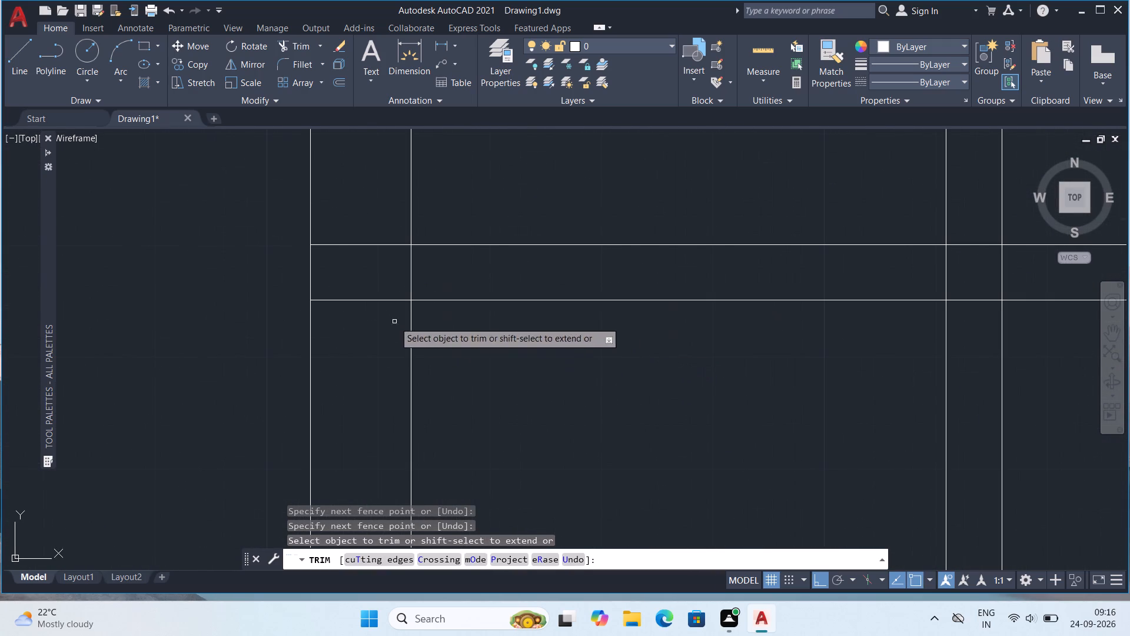
pyautogui.moveTo(346, 209); pyautogui.dragTo(338, 303)
pyautogui.moveTo(357, 257); pyautogui.dragTo(492, 282)
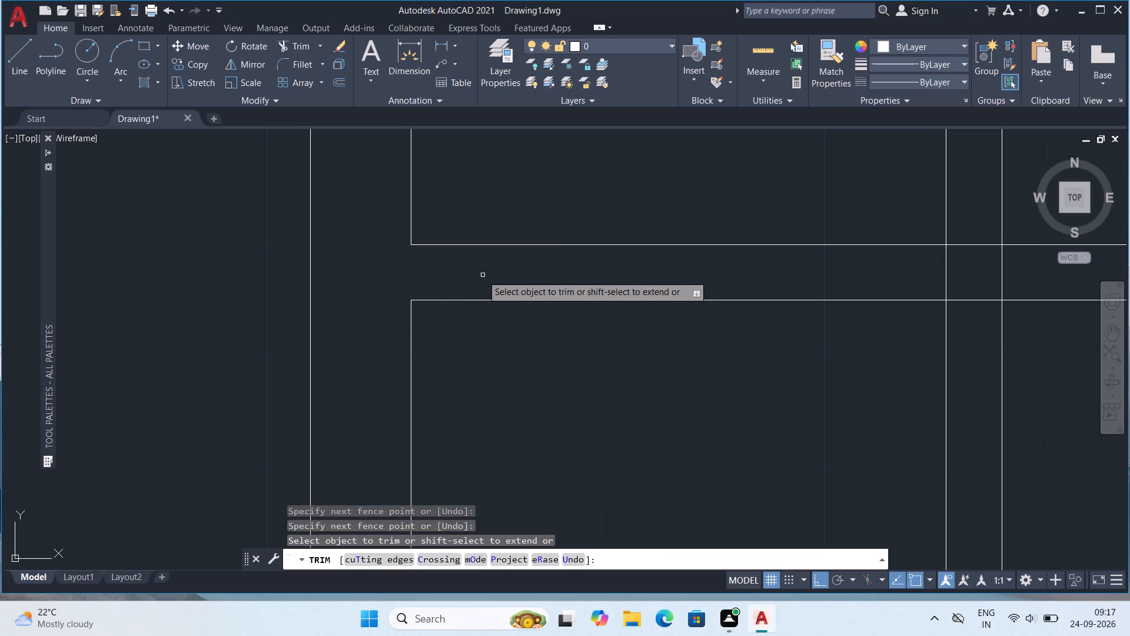
pyautogui.scroll(-5, 480, 275)
# Trim the lower horizontal partition's junction with the left wall, clearing its line ends and the inner wall segment between them.
pyautogui.moveTo(485, 436); pyautogui.dragTo(513, 290, button='middle')
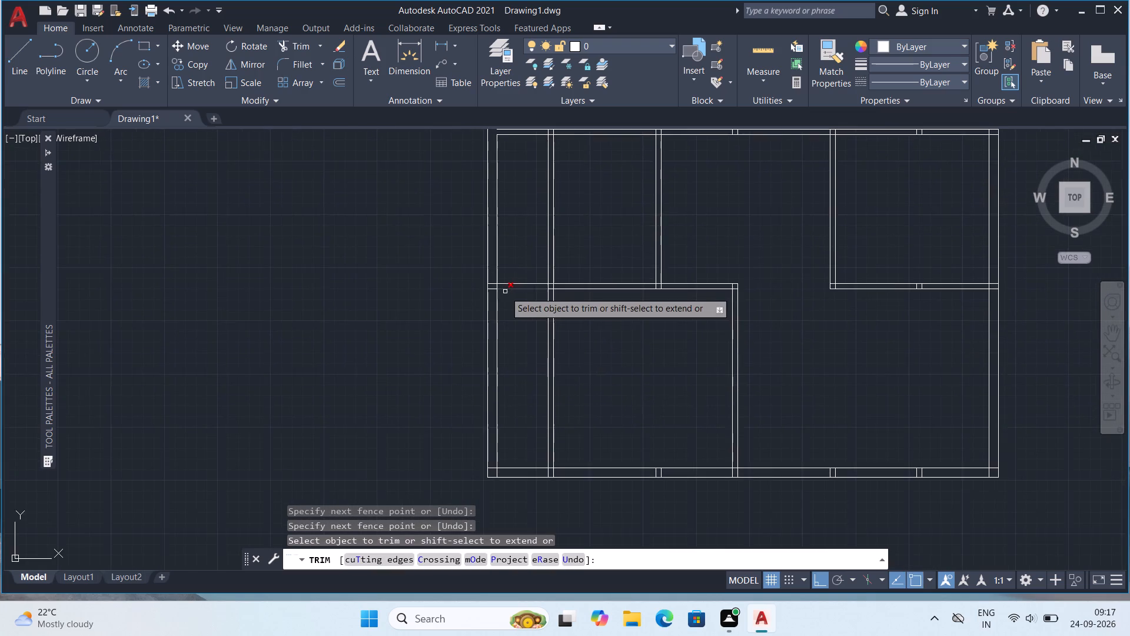
pyautogui.scroll(4, 501, 290)
pyautogui.moveTo(434, 239); pyautogui.dragTo(434, 331)
pyautogui.moveTo(462, 276); pyautogui.dragTo(561, 267)
pyautogui.scroll(-4, 549, 283)
# Trim the overlapping ends of the inner wall lines at the plan's bottom-left outer corner.
pyautogui.moveTo(557, 430); pyautogui.dragTo(554, 290, button='middle')
pyautogui.scroll(5, 536, 324)
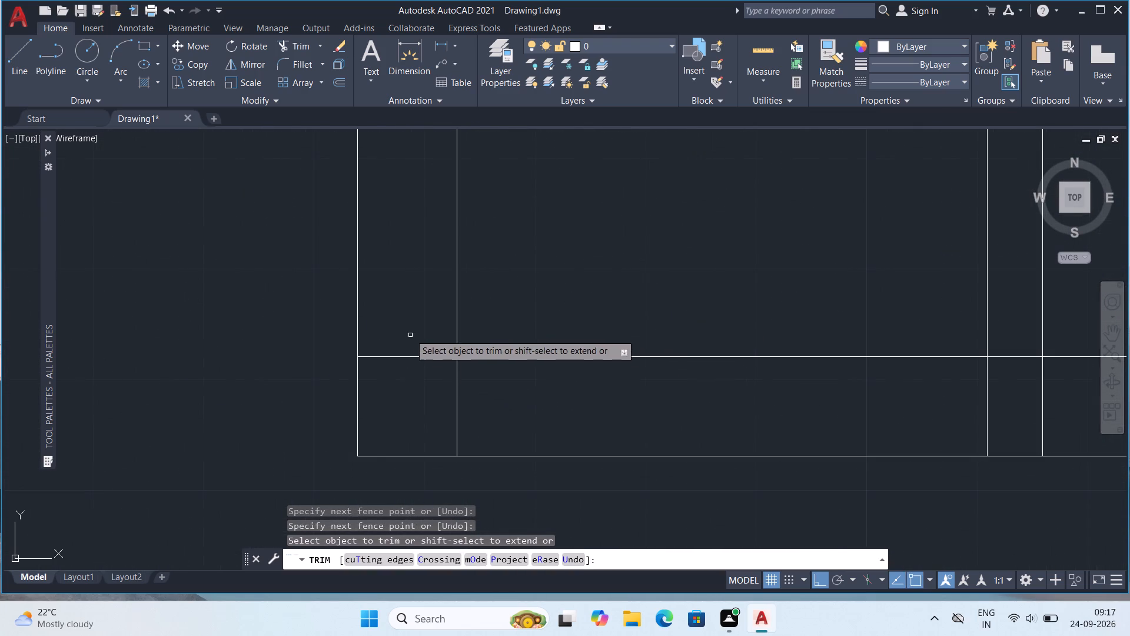
pyautogui.moveTo(410, 331); pyautogui.dragTo(520, 399)
# Trim the first vertical partition's junction with the bottom wall, clearing its line ends and the inner wall segment between them.
pyautogui.moveTo(825, 441); pyautogui.dragTo(362, 377, button='middle')
pyautogui.moveTo(476, 332); pyautogui.dragTo(611, 336)
pyautogui.moveTo(567, 280); pyautogui.dragTo(561, 319)
pyautogui.scroll(-2, 621, 333)
# Trim away the two-line stub inside the bottom wall between the first and central vertical partitions.
pyautogui.moveTo(898, 350); pyautogui.dragTo(873, 350, button='middle')
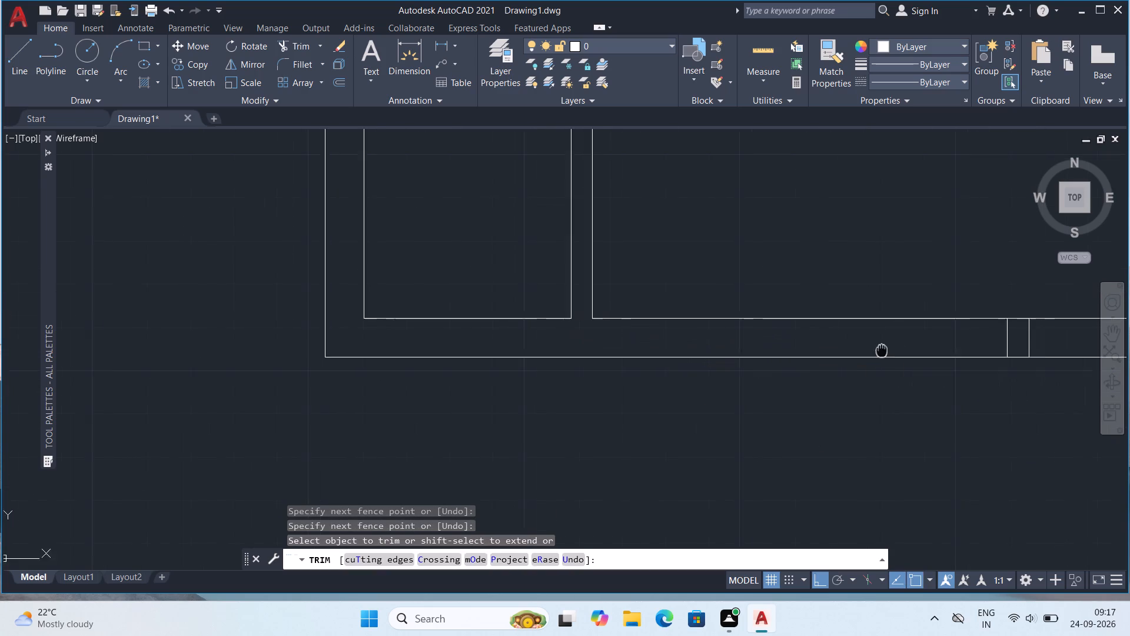
pyautogui.moveTo(873, 350); pyautogui.dragTo(288, 358, button='middle')
pyautogui.scroll(1, 374, 342)
pyautogui.moveTo(398, 336); pyautogui.dragTo(506, 340)
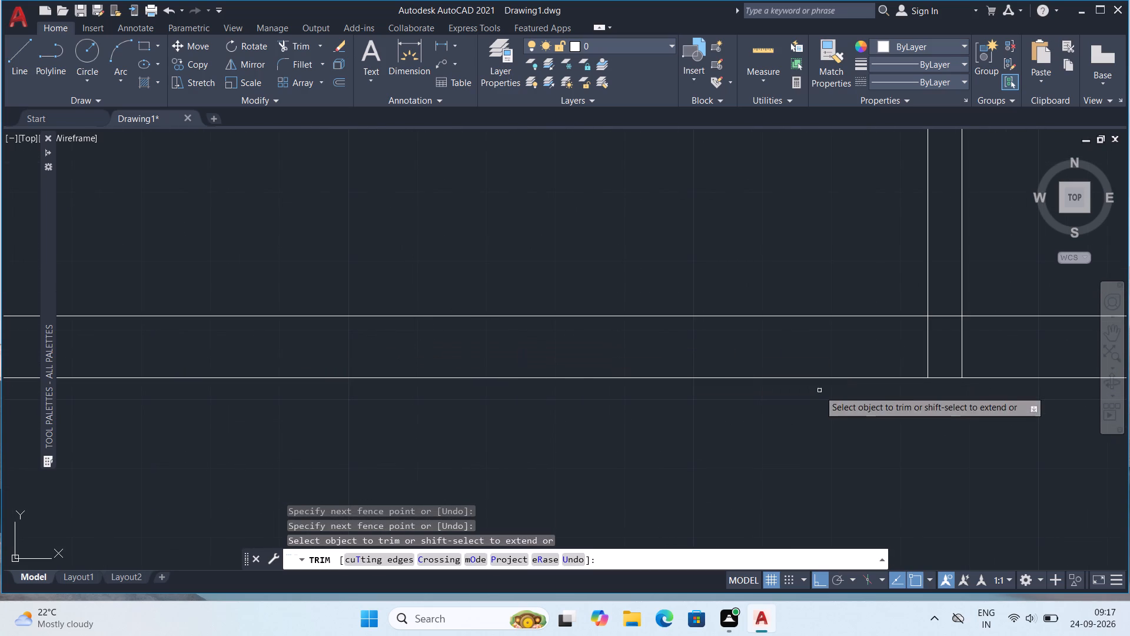
# Trim the lower-row central partition's junction with the bottom wall, clearing its line ends and the inner wall segment between them.
pyautogui.moveTo(829, 357); pyautogui.dragTo(51, 348, button='middle')
pyautogui.moveTo(208, 325); pyautogui.dragTo(407, 393, button='middle')
pyautogui.scroll(2, 395, 386)
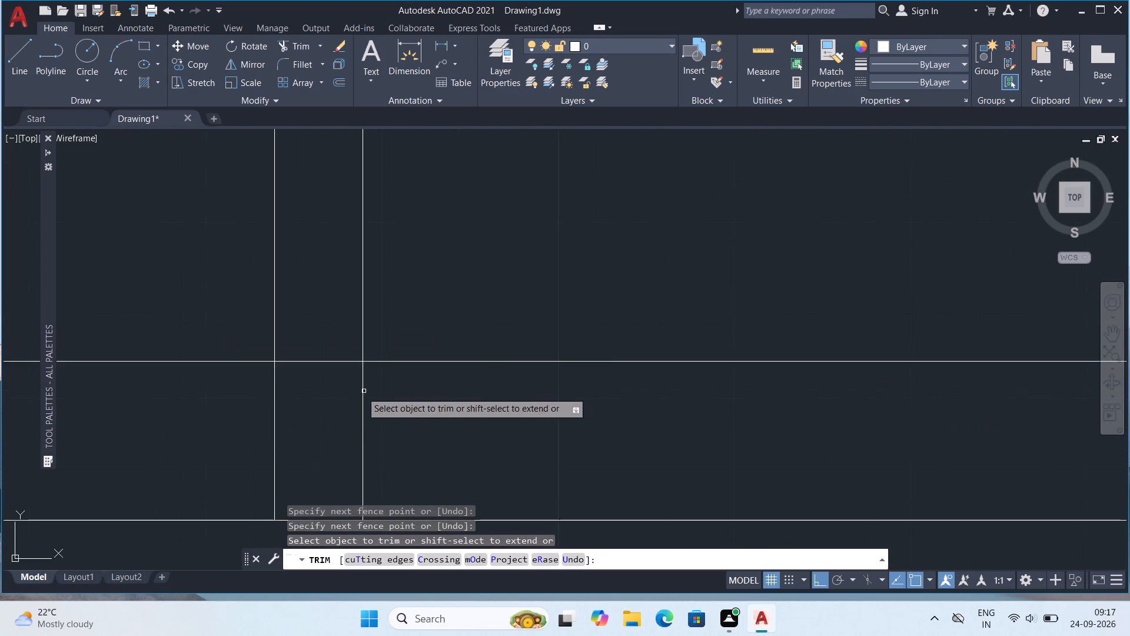
pyautogui.moveTo(318, 411); pyautogui.dragTo(333, 356, button='middle')
pyautogui.moveTo(331, 279); pyautogui.dragTo(234, 393)
pyautogui.moveTo(222, 377); pyautogui.dragTo(480, 393)
pyautogui.scroll(-3, 490, 390)
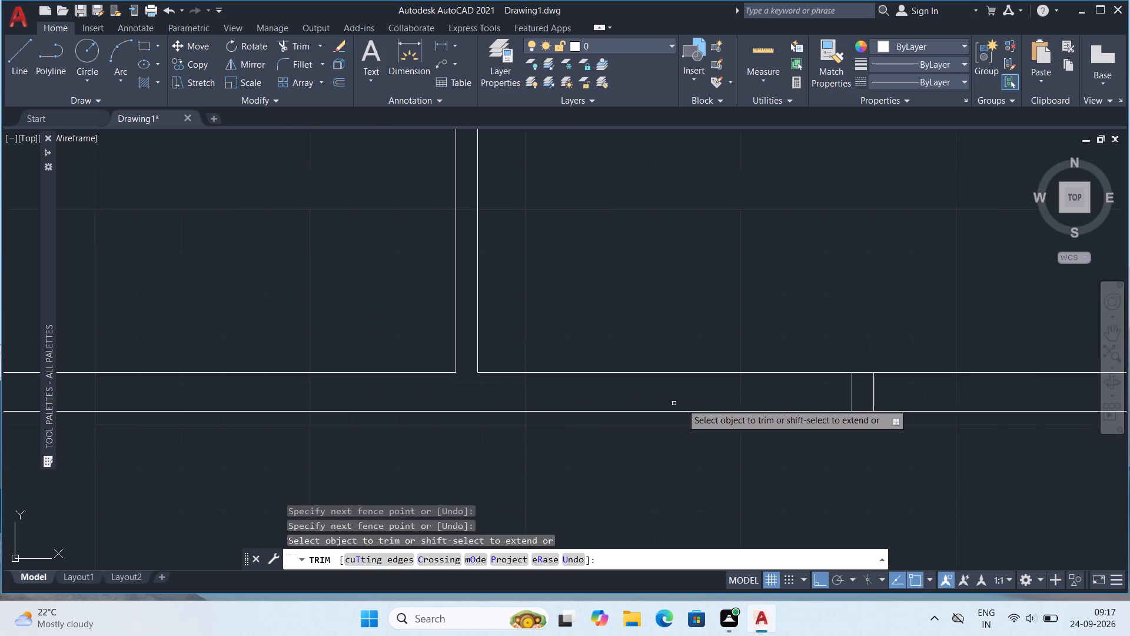
# Trim away both two-line stubs inside the bottom wall between the central partition and the right wall.
pyautogui.moveTo(801, 399); pyautogui.dragTo(429, 420, button='middle')
pyautogui.moveTo(453, 411); pyautogui.dragTo(568, 418)
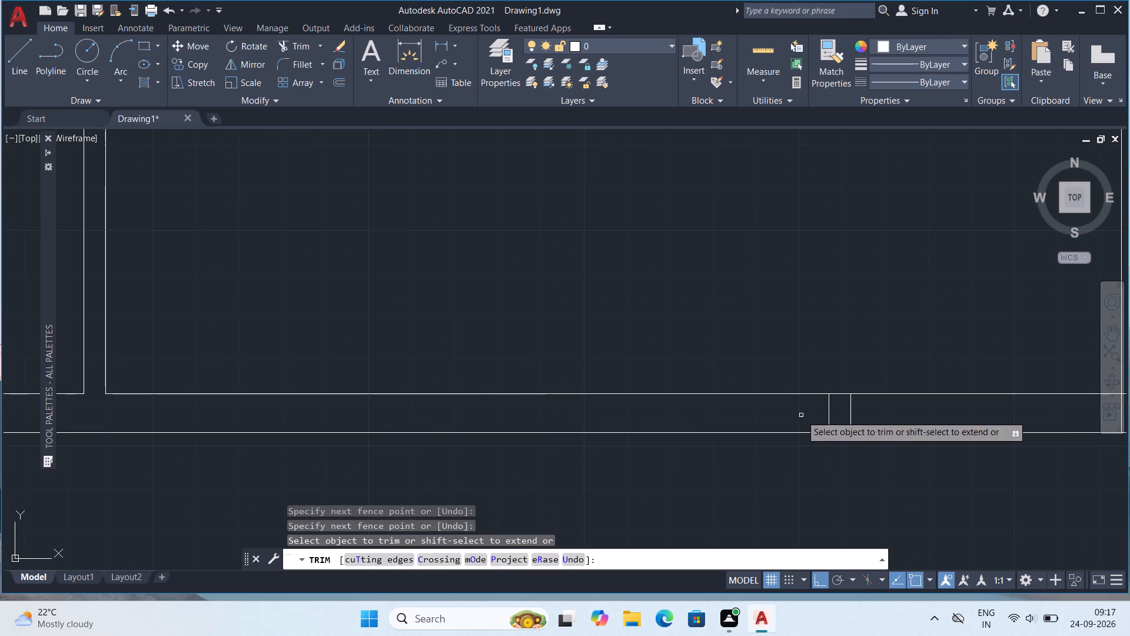
pyautogui.moveTo(828, 423); pyautogui.dragTo(478, 466, button='middle')
pyautogui.scroll(2, 477, 466)
pyautogui.moveTo(443, 457); pyautogui.dragTo(601, 457)
pyautogui.scroll(-2, 609, 456)
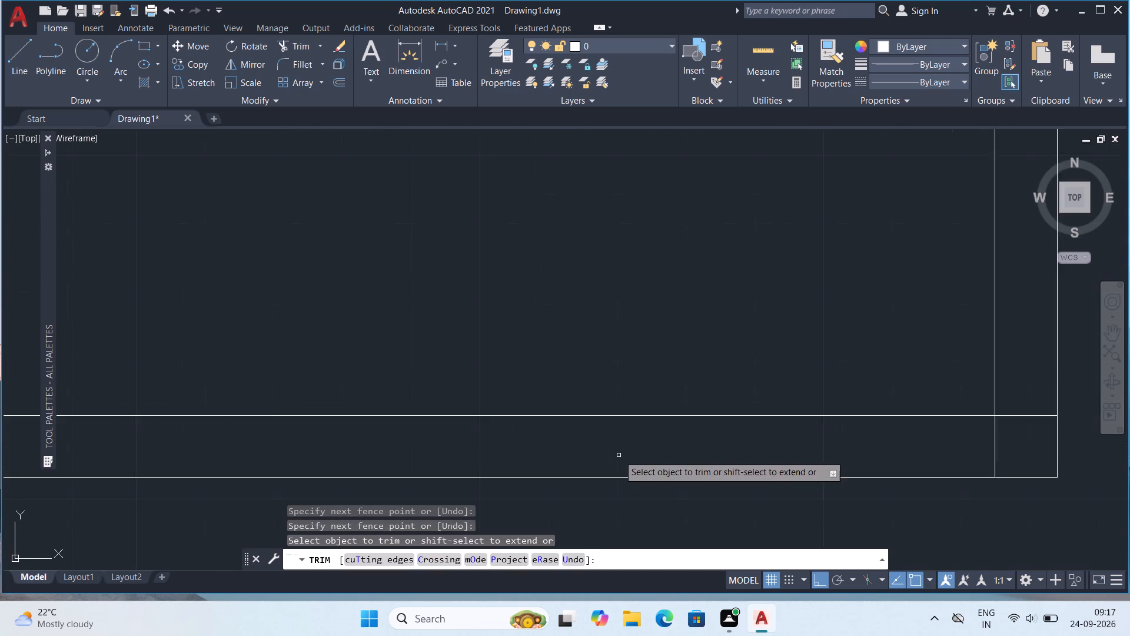
# Trim the overlapping ends of the inner wall lines at the plan's bottom-right outer corner.
pyautogui.moveTo(792, 455); pyautogui.dragTo(446, 464, button='middle')
pyautogui.scroll(4, 509, 453)
pyautogui.moveTo(600, 320); pyautogui.dragTo(428, 446)
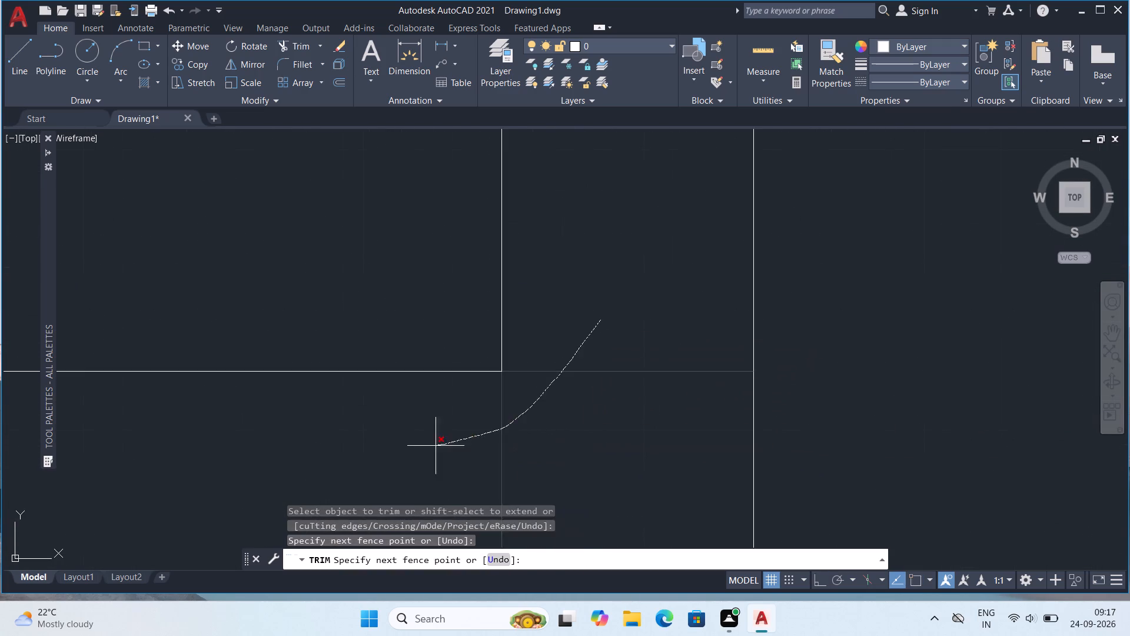
pyautogui.moveTo(428, 446); pyautogui.dragTo(411, 445)
pyautogui.scroll(-4, 451, 422)
pyautogui.scroll(-2, 487, 381)
# Trim away the two-line stub inside the lower horizontal partition's right-hand section.
pyautogui.moveTo(550, 567); pyautogui.dragTo(553, 582, button='middle')
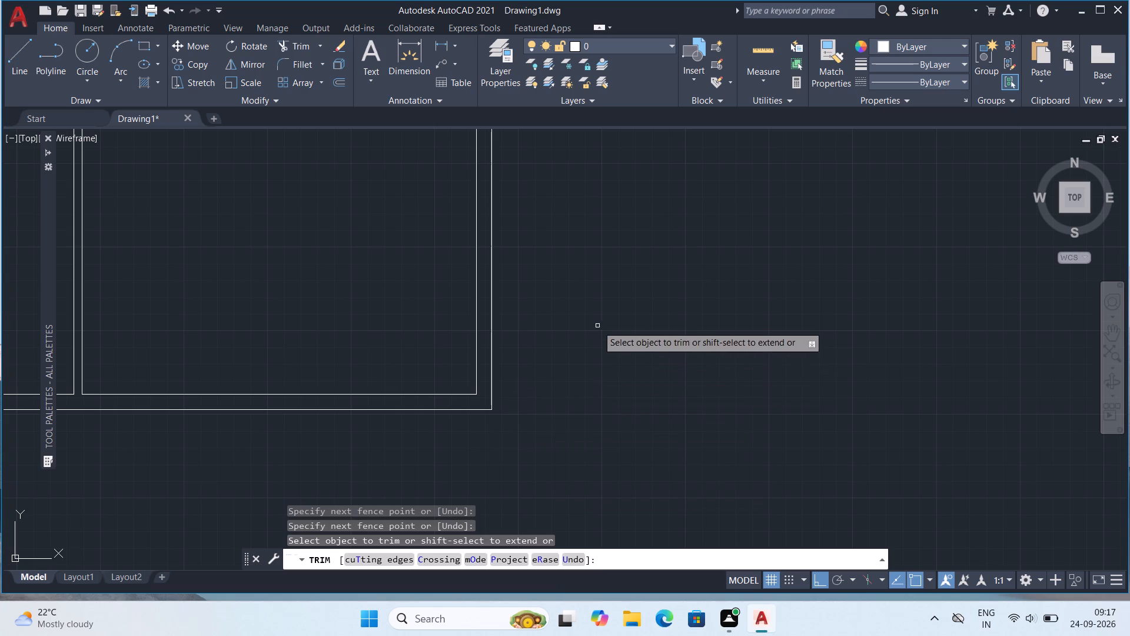
pyautogui.moveTo(594, 324); pyautogui.dragTo(596, 438, button='middle')
pyautogui.scroll(-1, 509, 260)
pyautogui.moveTo(356, 240); pyautogui.dragTo(559, 334, button='middle')
pyautogui.scroll(4, 614, 319)
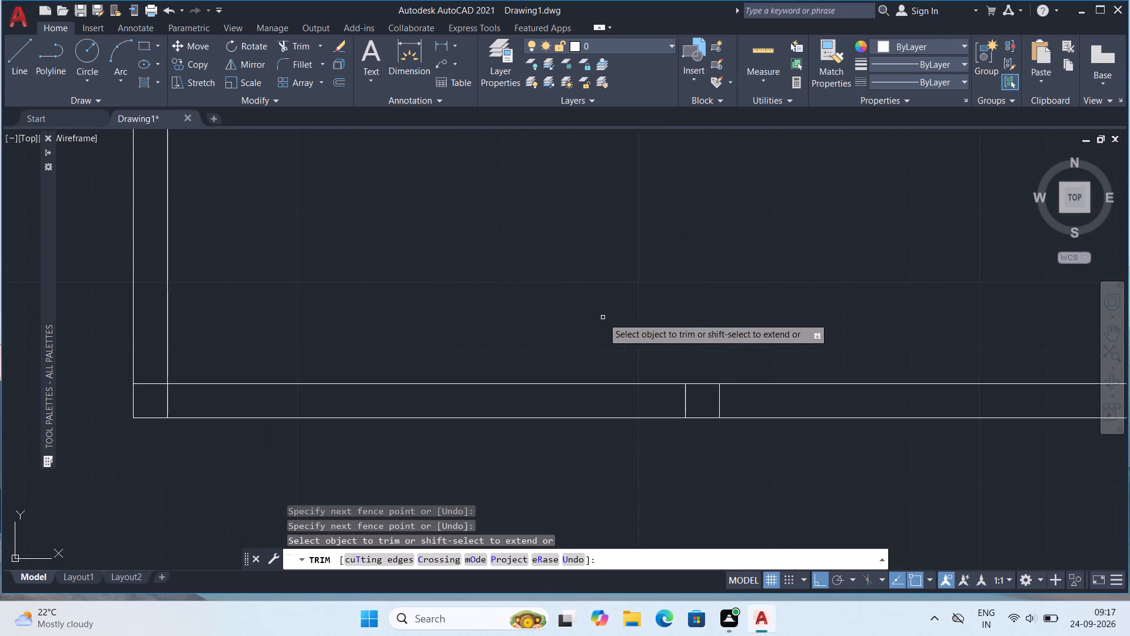
pyautogui.scroll(1, 819, 378)
pyautogui.moveTo(796, 382); pyautogui.dragTo(614, 399, button='middle')
pyautogui.moveTo(401, 420); pyautogui.dragTo(482, 435)
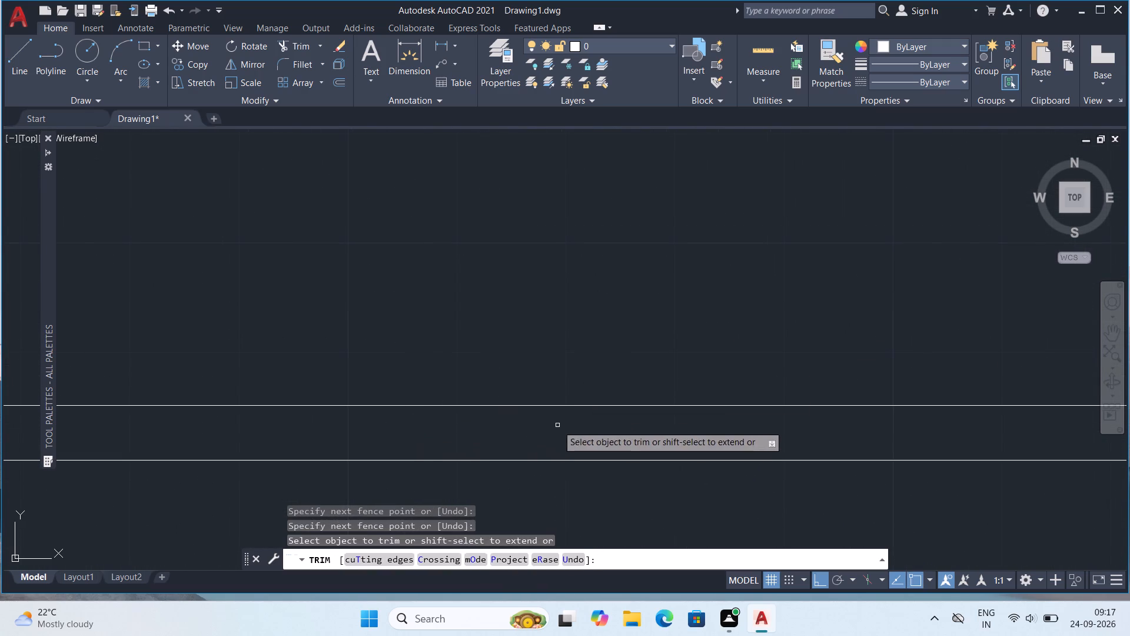
# Trim the lower horizontal partition's junction with the right wall, clearing its line ends and the inner wall segment between them.
pyautogui.scroll(-3, 557, 425)
pyautogui.moveTo(788, 429); pyautogui.dragTo(672, 428, button='middle')
pyautogui.scroll(5, 618, 422)
pyautogui.moveTo(634, 340); pyautogui.dragTo(620, 487)
pyautogui.moveTo(617, 421); pyautogui.dragTo(448, 455)
pyautogui.scroll(-4, 538, 453)
pyautogui.moveTo(563, 475); pyautogui.dragTo(567, 447, button='middle')
pyautogui.moveTo(574, 418); pyautogui.dragTo(574, 421)
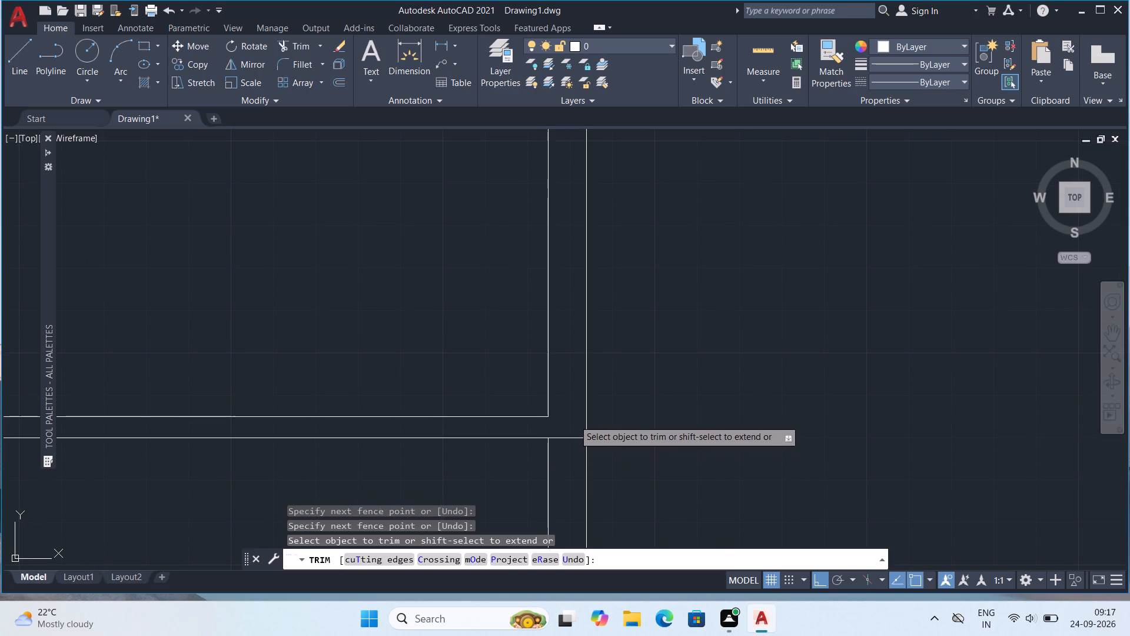
pyautogui.moveTo(574, 421); pyautogui.dragTo(572, 447)
# Trim the overlapping line ends where the lower horizontal partition's right-hand section meets the partition 12' from the right wall.
pyautogui.scroll(-2, 563, 433)
pyautogui.moveTo(369, 390); pyautogui.dragTo(547, 416, button='middle')
pyautogui.scroll(4, 488, 462)
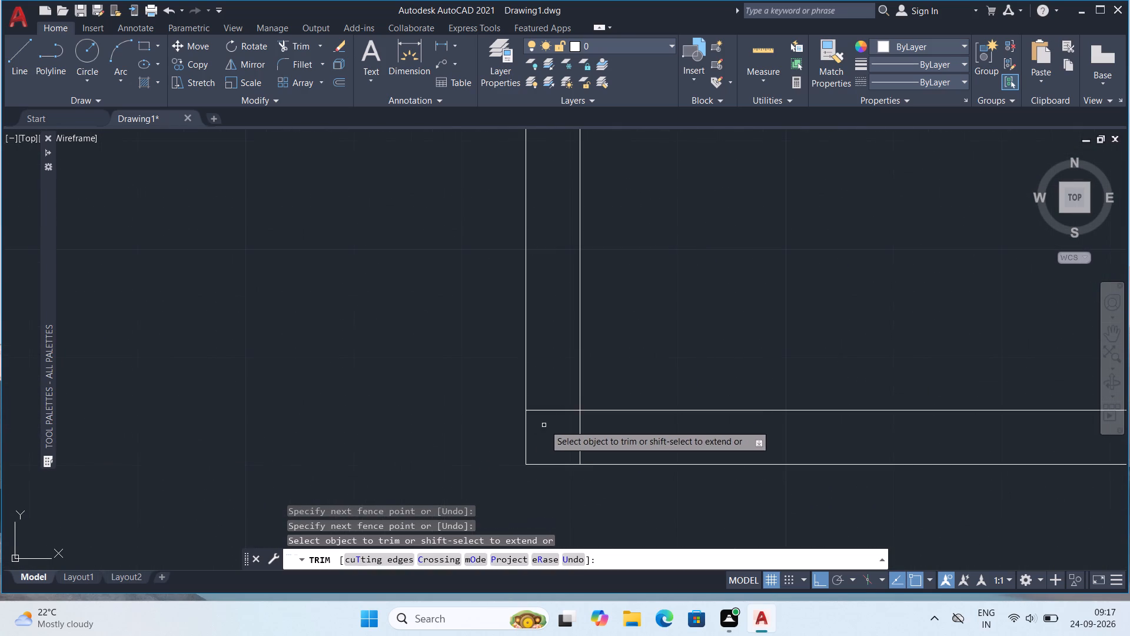
pyautogui.moveTo(545, 387); pyautogui.dragTo(615, 433)
pyautogui.scroll(-4, 615, 410)
pyautogui.moveTo(631, 334); pyautogui.dragTo(609, 444, button='middle')
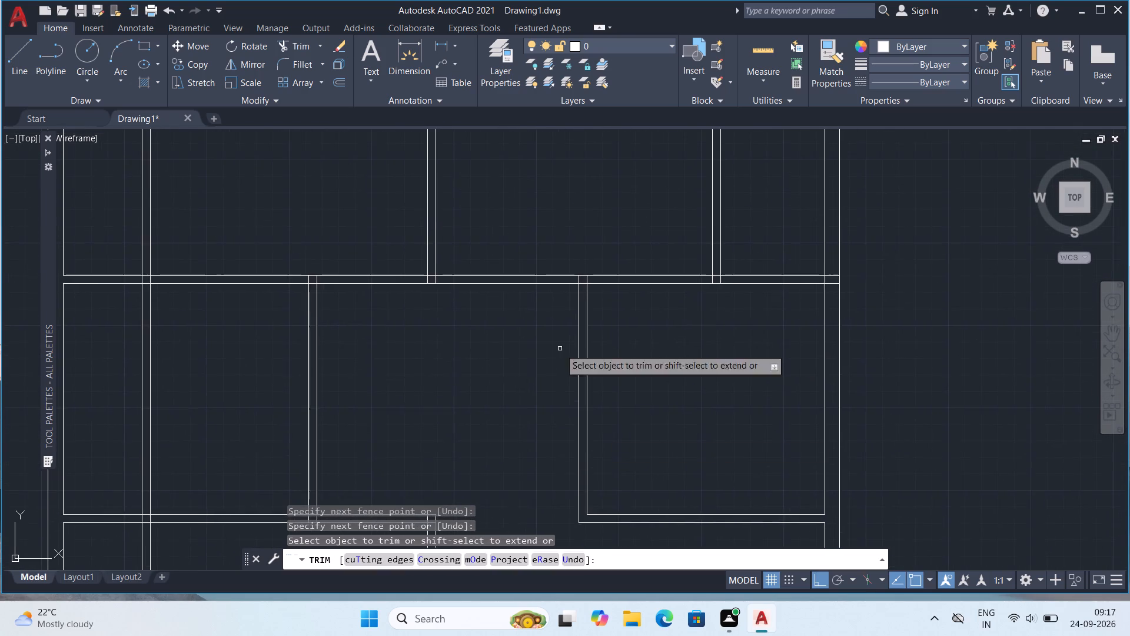
# Trim the overlapping lines where the partition 12' from the right wall meets the underside of the upper horizontal partition.
pyautogui.scroll(1, 551, 302)
pyautogui.scroll(4, 613, 263)
pyautogui.moveTo(456, 274); pyautogui.dragTo(589, 275)
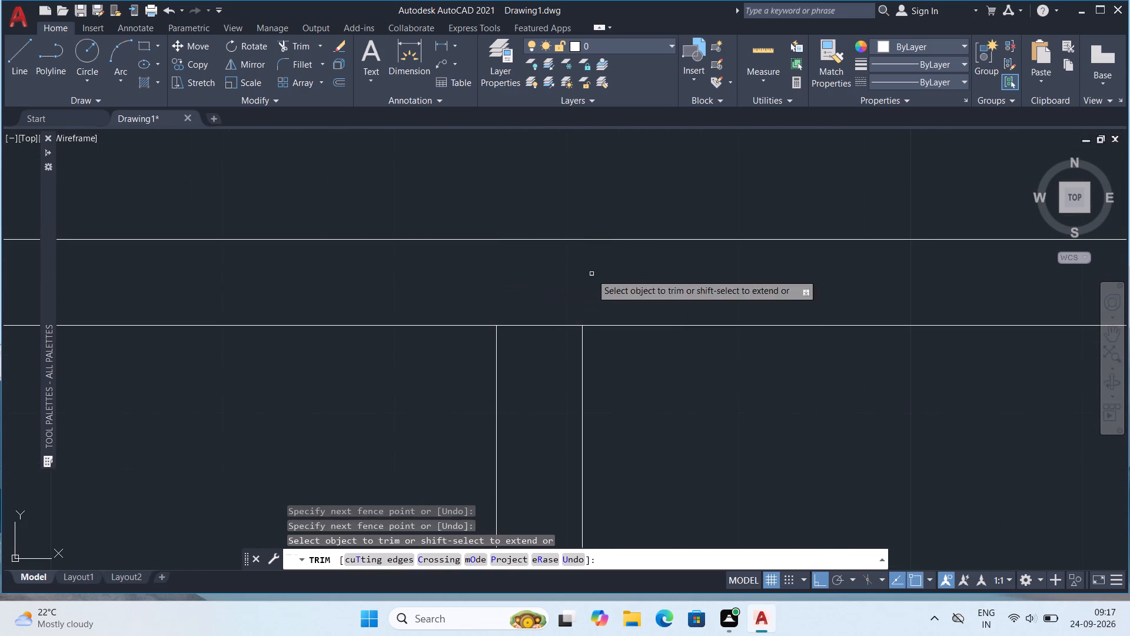
pyautogui.moveTo(508, 284); pyautogui.dragTo(527, 333)
# Trim the overlapping lines where the top row's right-hand vertical partition meets the upper horizontal partition.
pyautogui.scroll(-2, 583, 312)
pyautogui.moveTo(762, 310); pyautogui.dragTo(285, 358, button='middle')
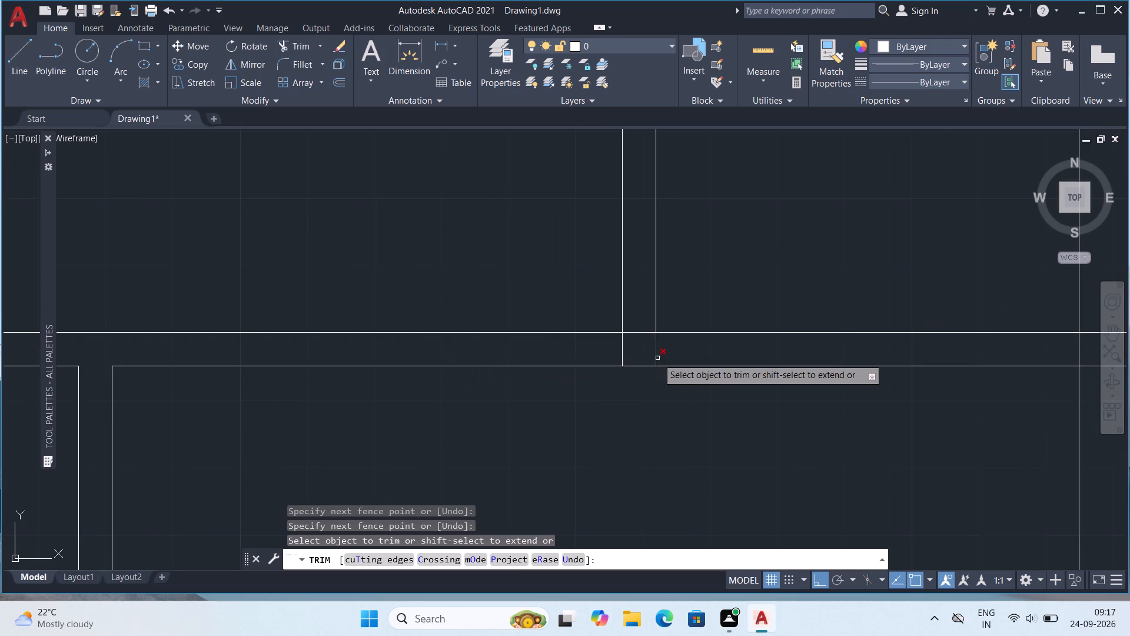
pyautogui.scroll(3, 657, 358)
pyautogui.moveTo(593, 246); pyautogui.dragTo(467, 307)
pyautogui.moveTo(563, 304); pyautogui.dragTo(727, 319)
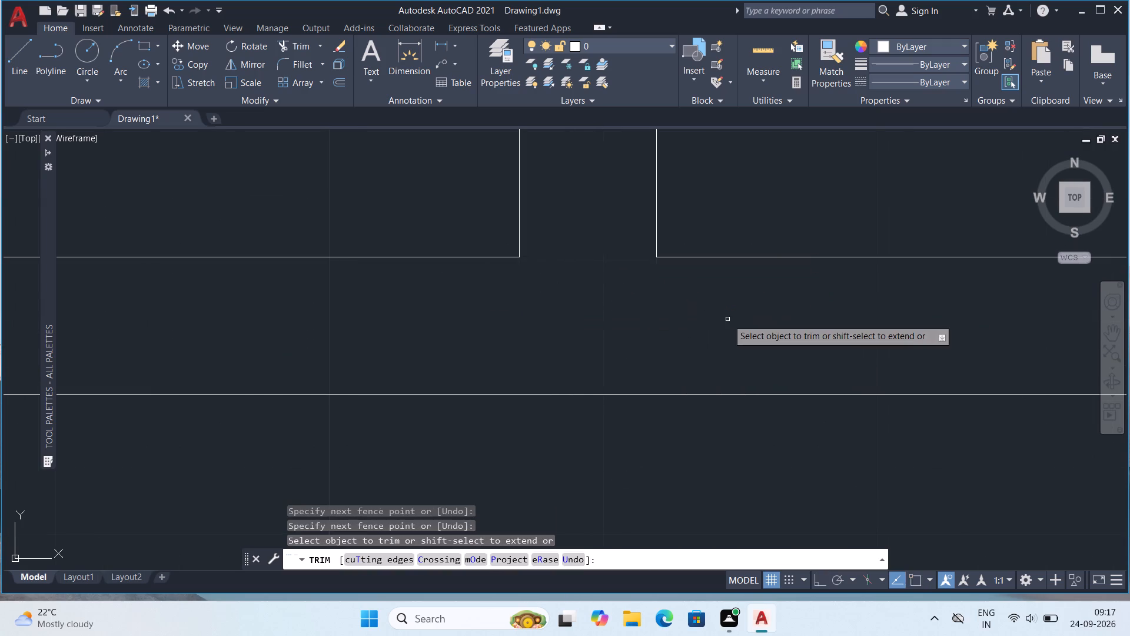
# Trim the upper horizontal partition's junction with the right outer wall, clearing its line ends and the inner wall segment between them.
pyautogui.scroll(-6, 729, 319)
pyautogui.scroll(5, 890, 334)
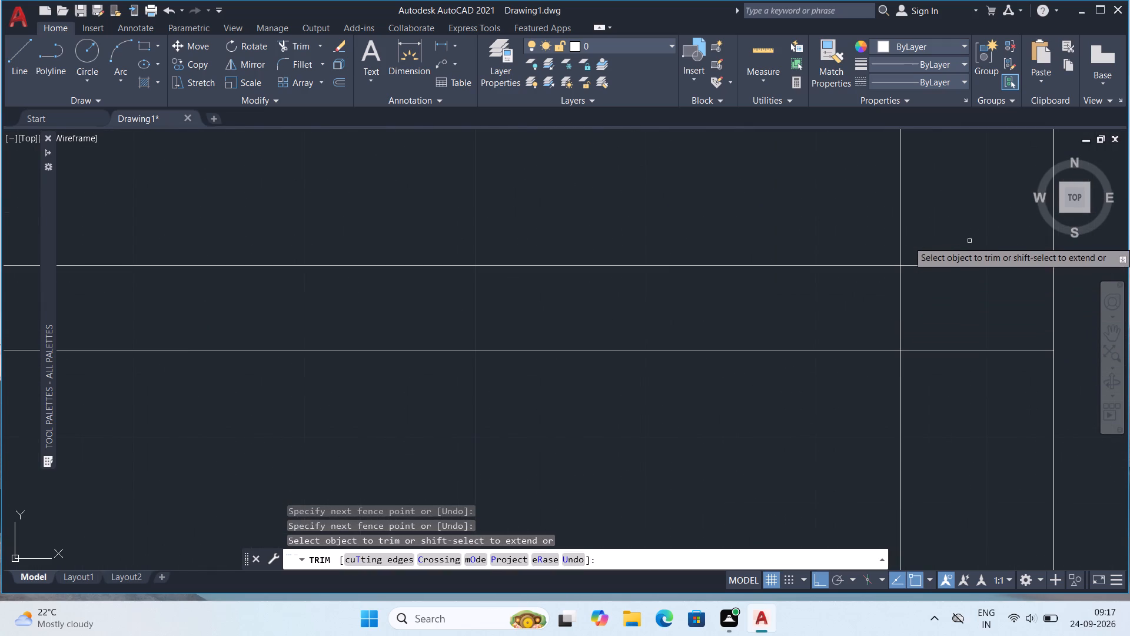
pyautogui.moveTo(969, 241); pyautogui.dragTo(966, 357)
pyautogui.moveTo(927, 271); pyautogui.dragTo(822, 312)
# Trim the overlapping lines where the top row's middle vertical partition meets the upper horizontal partition.
pyautogui.scroll(-4, 823, 317)
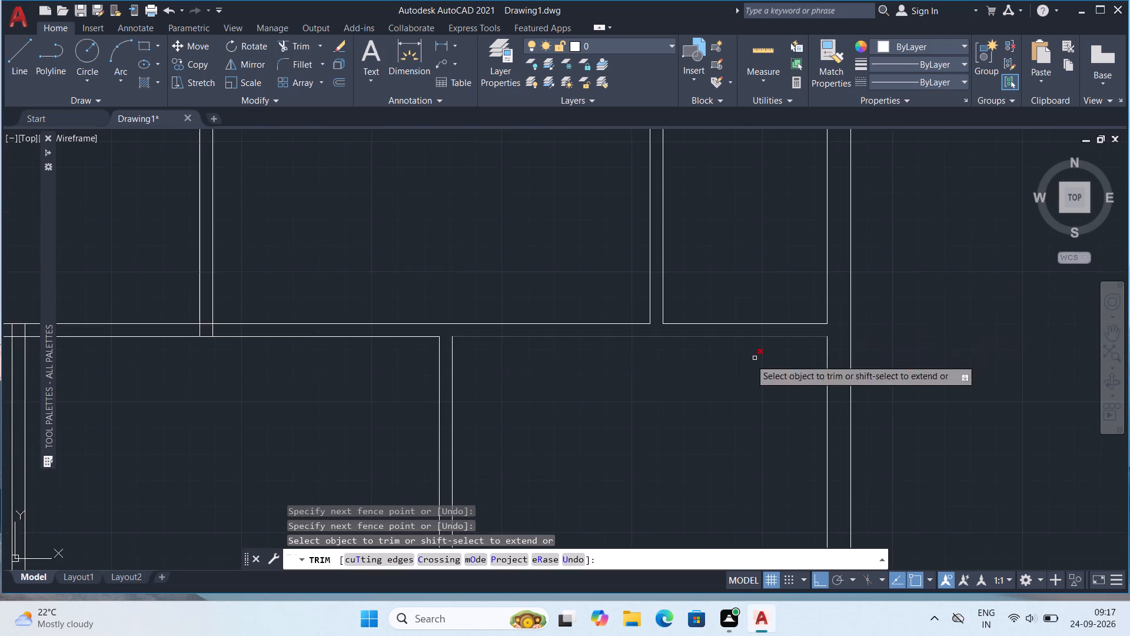
pyautogui.scroll(-3, 503, 383)
pyautogui.moveTo(375, 396); pyautogui.dragTo(512, 391, button='middle')
pyautogui.scroll(4, 637, 362)
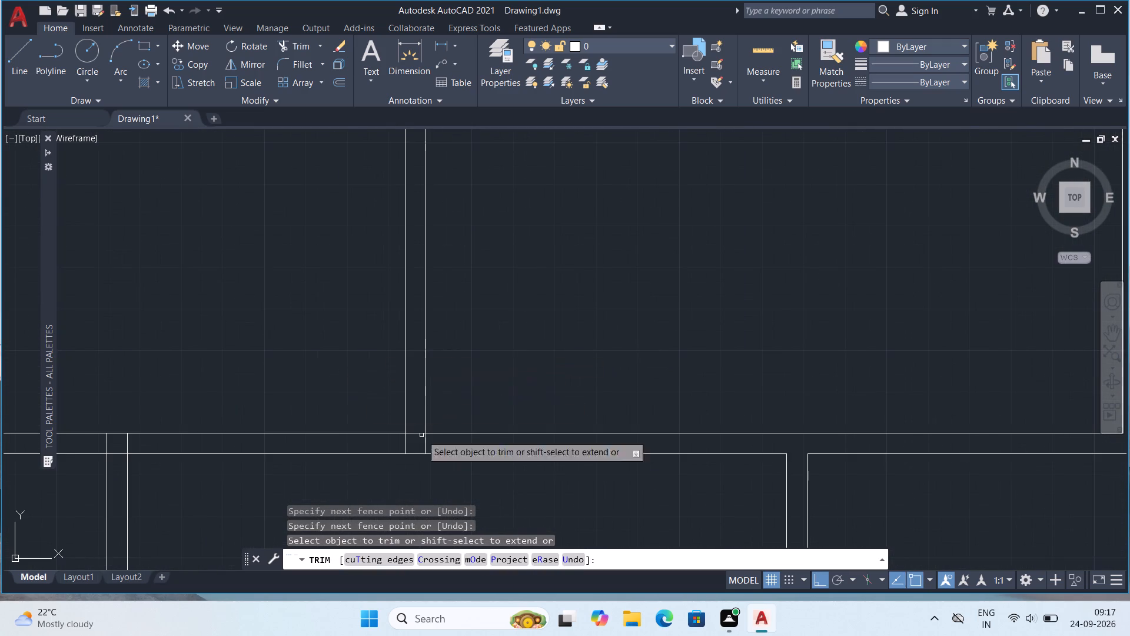
pyautogui.scroll(3, 463, 463)
pyautogui.moveTo(280, 319); pyautogui.dragTo(212, 396)
pyautogui.moveTo(225, 394); pyautogui.dragTo(385, 408)
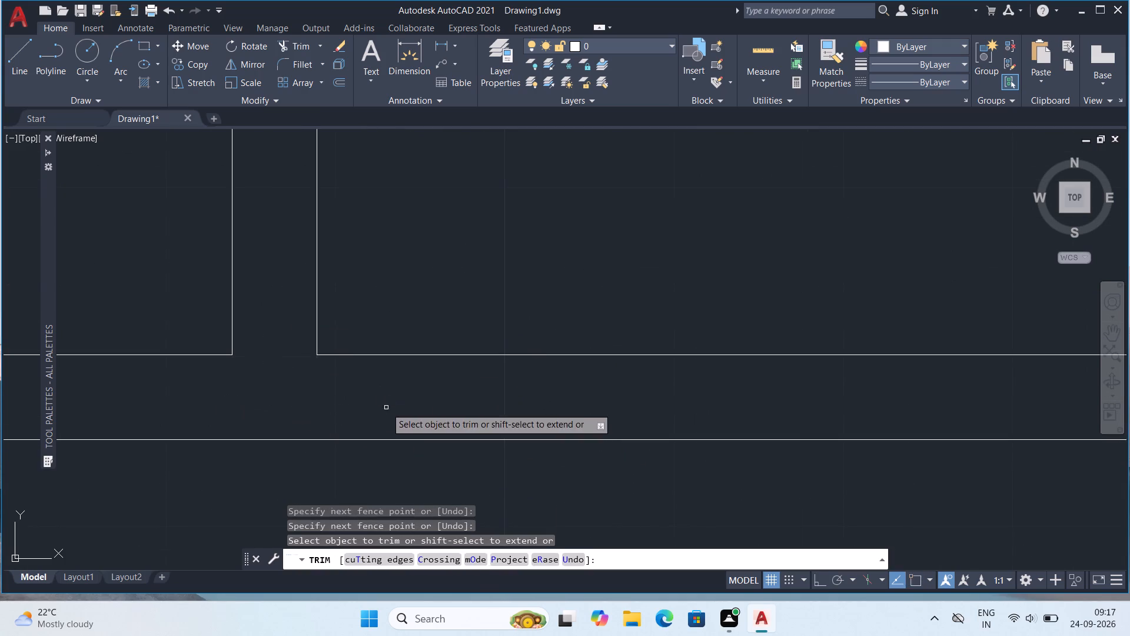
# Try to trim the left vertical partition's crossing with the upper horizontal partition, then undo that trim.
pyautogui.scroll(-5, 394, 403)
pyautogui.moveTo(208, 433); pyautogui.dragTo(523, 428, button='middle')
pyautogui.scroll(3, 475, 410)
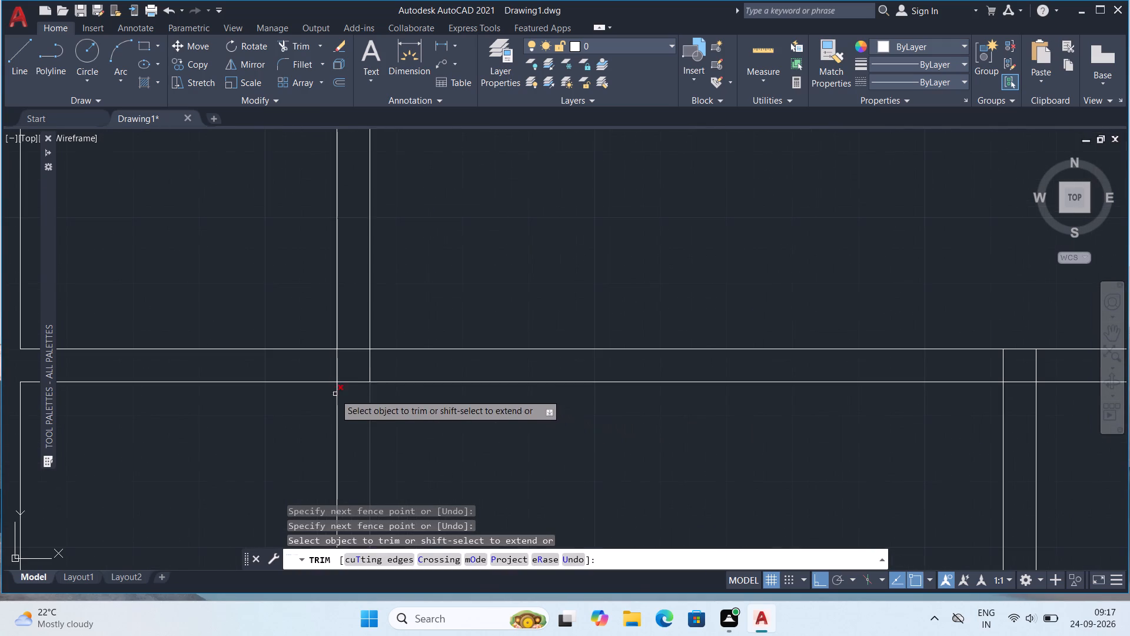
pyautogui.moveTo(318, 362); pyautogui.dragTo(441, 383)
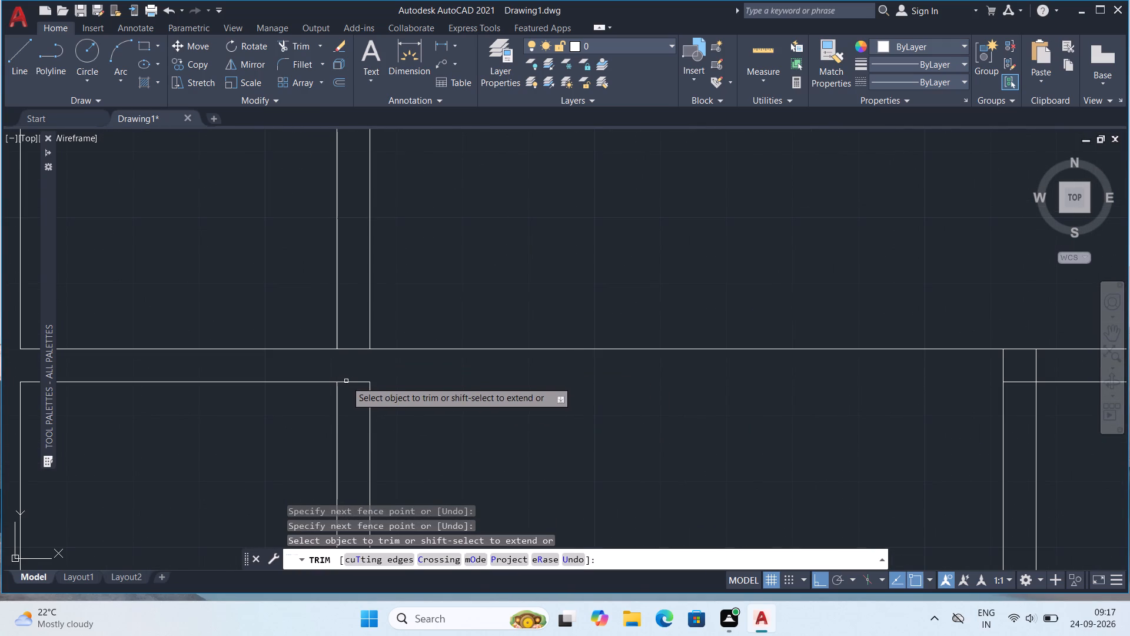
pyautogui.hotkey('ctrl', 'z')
# Trim the overlapping lines where the middle row's left-hand room partition meets the underside of the upper horizontal partition.
pyautogui.scroll(-4, 297, 361)
pyautogui.moveTo(245, 430); pyautogui.dragTo(481, 436, button='middle')
pyautogui.scroll(-1, 436, 435)
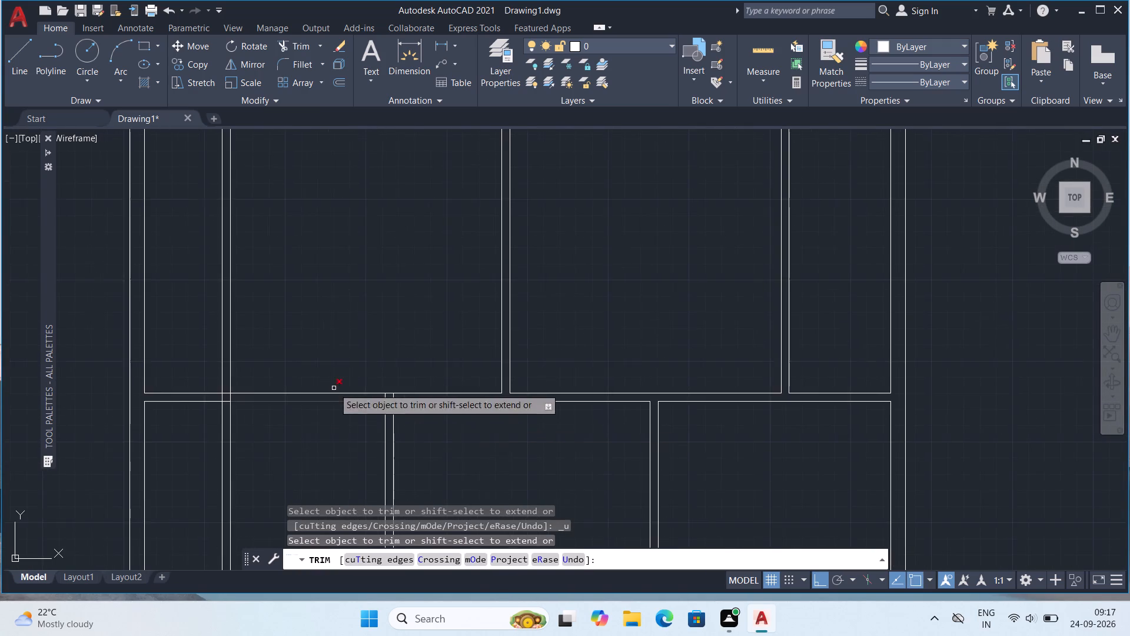
pyautogui.scroll(5, 334, 388)
pyautogui.moveTo(652, 478); pyautogui.dragTo(451, 393, button='middle')
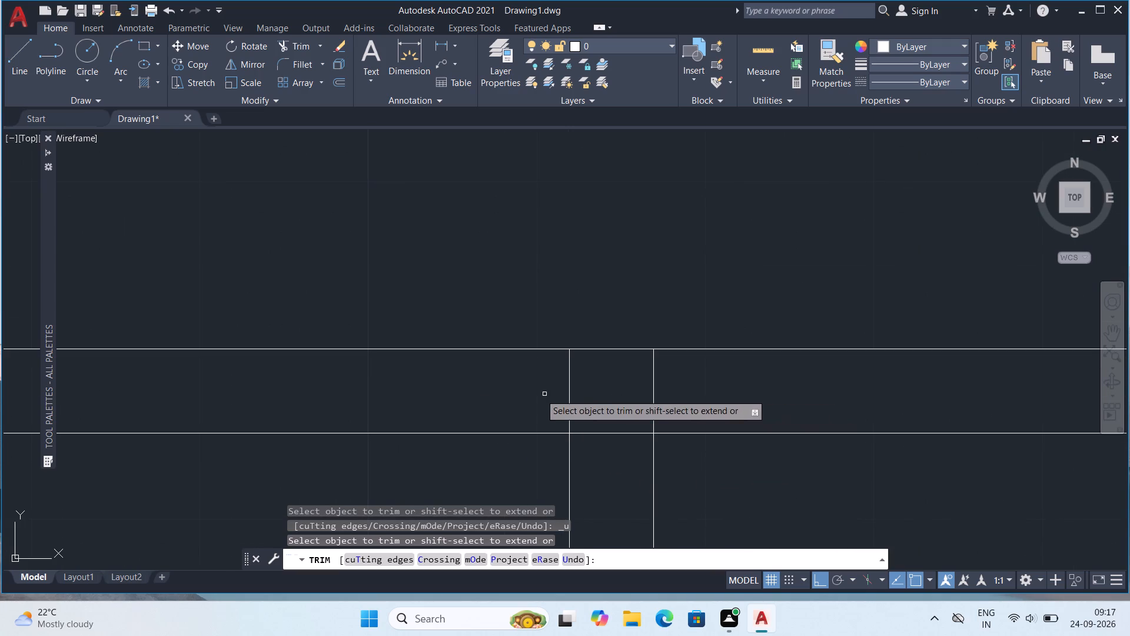
pyautogui.moveTo(484, 388); pyautogui.dragTo(676, 387)
pyautogui.moveTo(638, 395); pyautogui.dragTo(624, 443)
# Trim all four inner segments where the full-height left vertical partition crosses the upper horizontal partition.
pyautogui.scroll(-5, 619, 445)
pyautogui.moveTo(444, 469); pyautogui.dragTo(467, 433, button='middle')
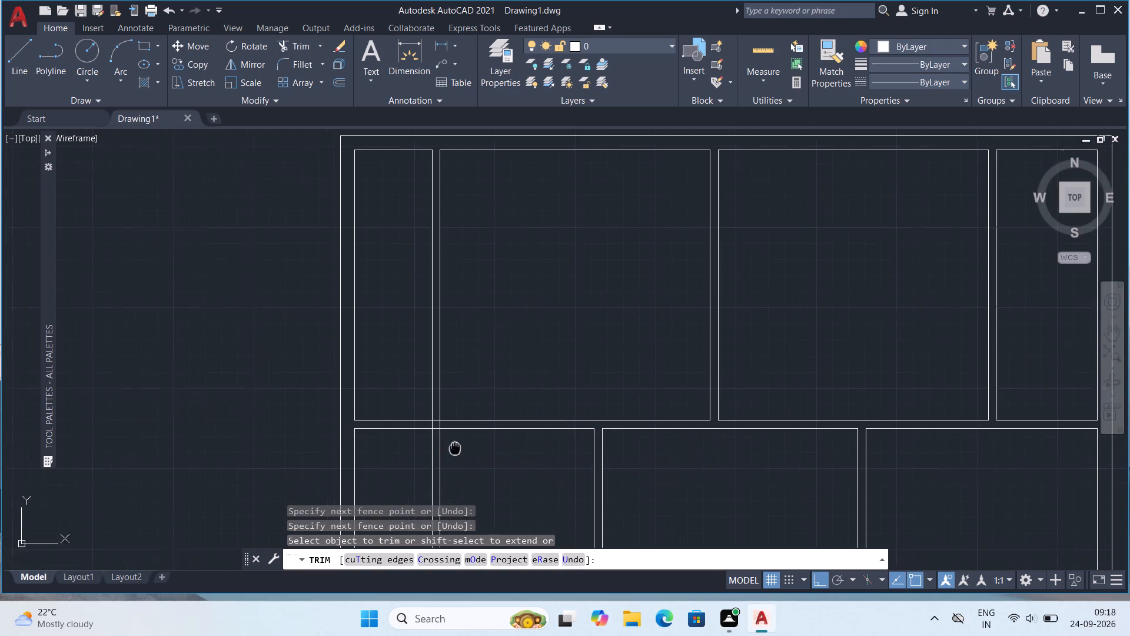
pyautogui.moveTo(467, 433); pyautogui.dragTo(506, 381, button='middle')
pyautogui.scroll(5, 500, 342)
pyautogui.moveTo(352, 443); pyautogui.dragTo(480, 457)
pyautogui.moveTo(436, 392); pyautogui.dragTo(416, 466)
pyautogui.moveTo(417, 465); pyautogui.dragTo(449, 325, button='middle')
pyautogui.moveTo(448, 333); pyautogui.dragTo(448, 405)
pyautogui.scroll(-5, 447, 393)
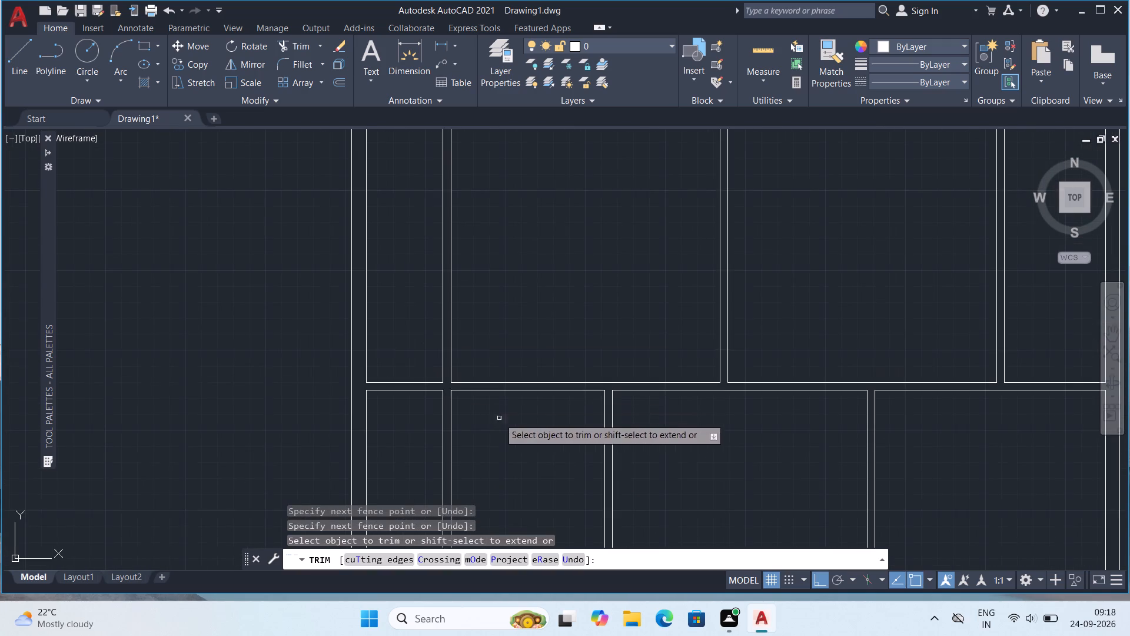
# Trim the overlapping lines where the middle row's left-hand room partition meets the top of the lower horizontal partition.
pyautogui.moveTo(510, 449); pyautogui.dragTo(482, 340, button='middle')
pyautogui.scroll(-2, 437, 342)
pyautogui.scroll(4, 530, 434)
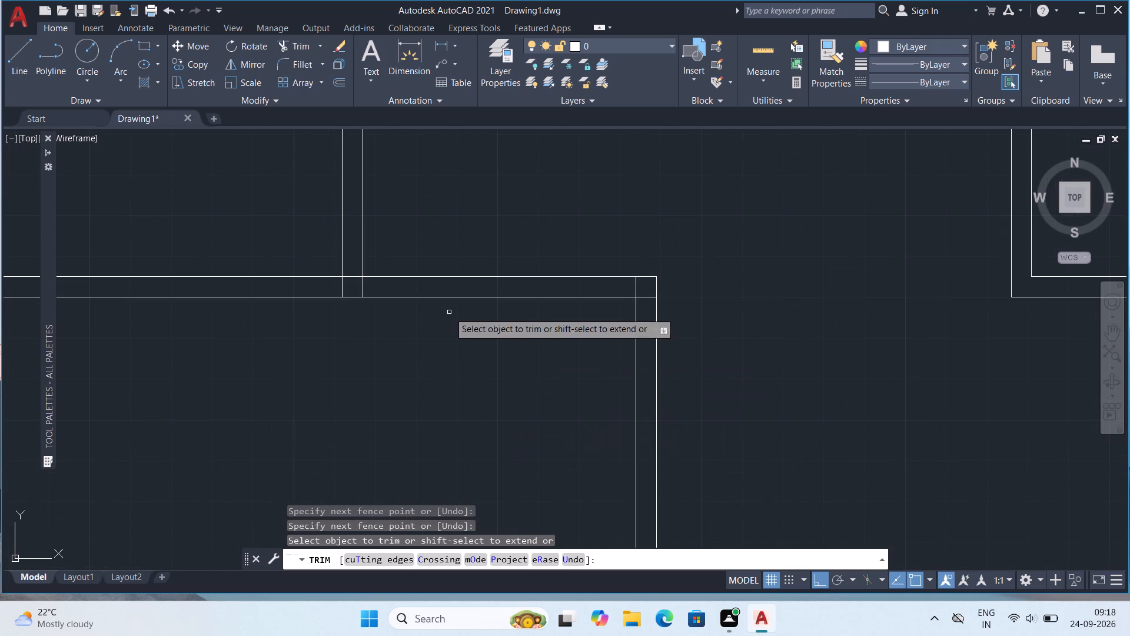
pyautogui.scroll(3, 421, 312)
pyautogui.moveTo(208, 198); pyautogui.dragTo(348, 239, button='middle')
pyautogui.moveTo(343, 201); pyautogui.dragTo(250, 273)
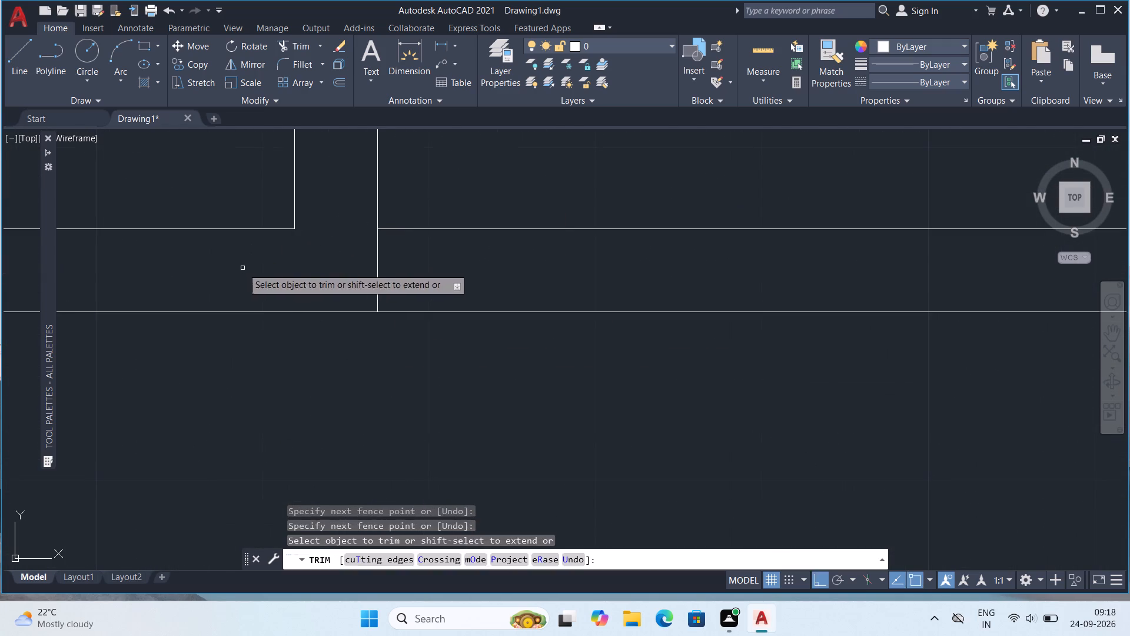
pyautogui.moveTo(257, 269); pyautogui.dragTo(442, 273)
# Trim the overlapping line ends at the corner where the lower horizontal partition turns down into the bottom row's vertical partition.
pyautogui.scroll(-4, 443, 274)
pyautogui.scroll(4, 624, 267)
pyautogui.moveTo(607, 320); pyautogui.dragTo(646, 330)
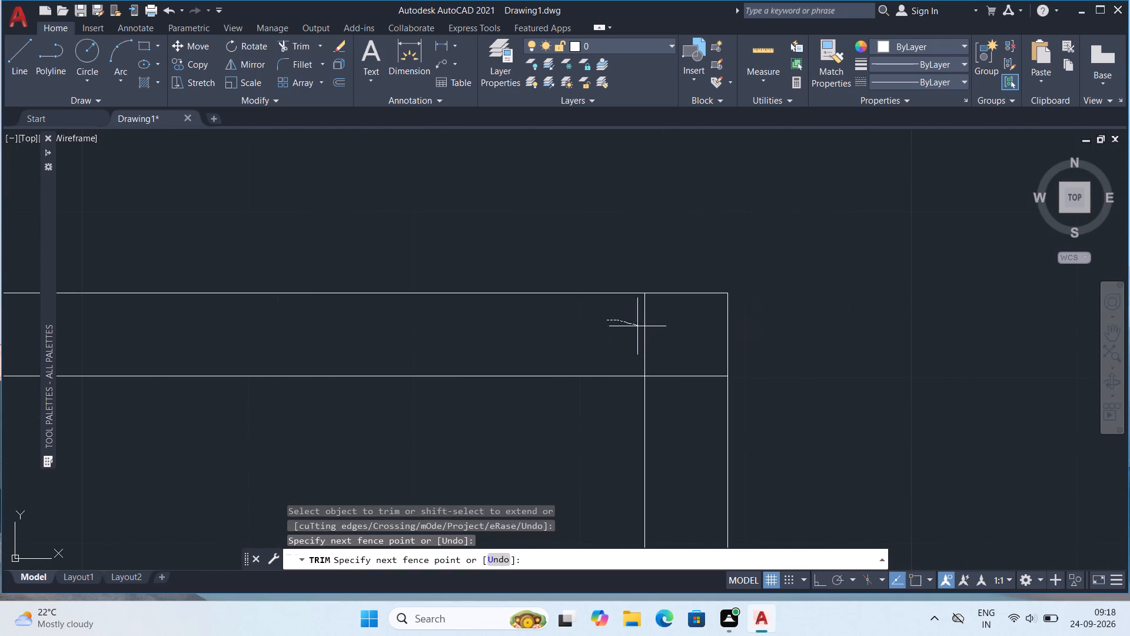
pyautogui.moveTo(646, 330); pyautogui.dragTo(682, 385)
# Trim all four inner segments where the full-height left vertical partition crosses the lower horizontal partition.
pyautogui.scroll(-5, 681, 380)
pyautogui.moveTo(318, 408); pyautogui.dragTo(441, 365, button='middle')
pyautogui.scroll(4, 530, 320)
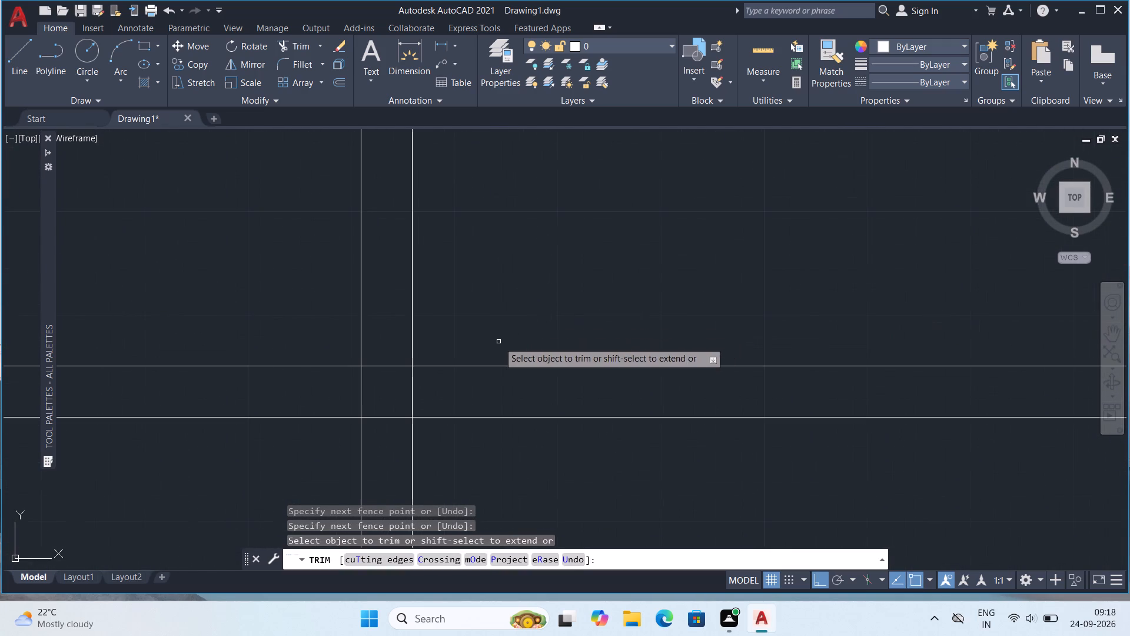
pyautogui.moveTo(331, 380); pyautogui.dragTo(428, 385)
pyautogui.moveTo(398, 361); pyautogui.dragTo(381, 416)
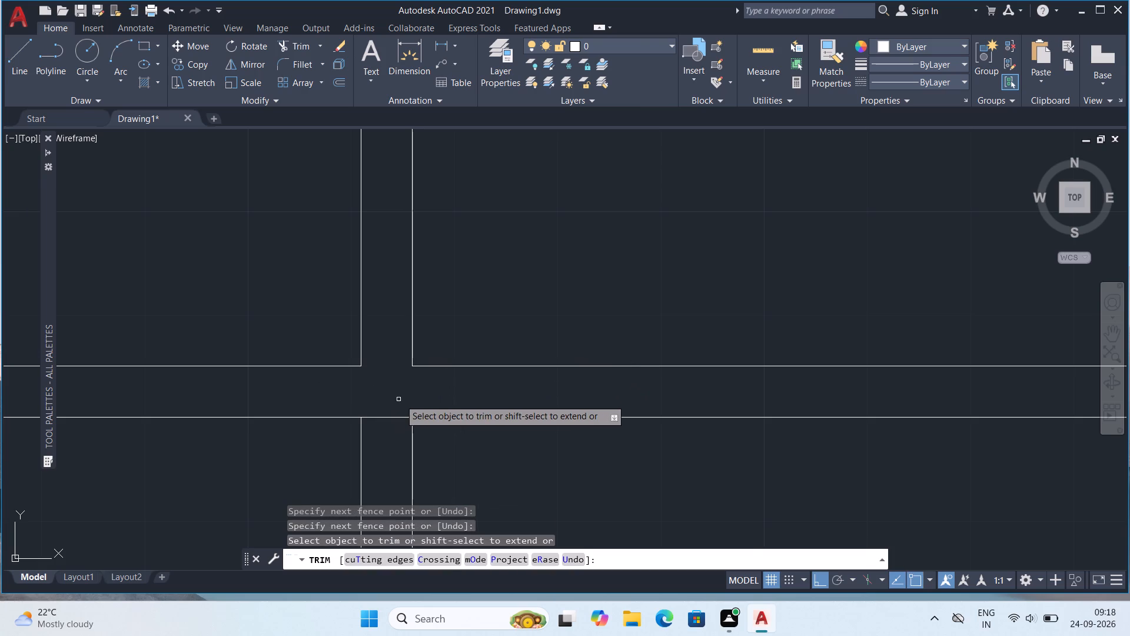
pyautogui.scroll(-3, 408, 395)
pyautogui.scroll(3, 396, 397)
pyautogui.moveTo(408, 382); pyautogui.dragTo(421, 447)
pyautogui.scroll(-6, 428, 426)
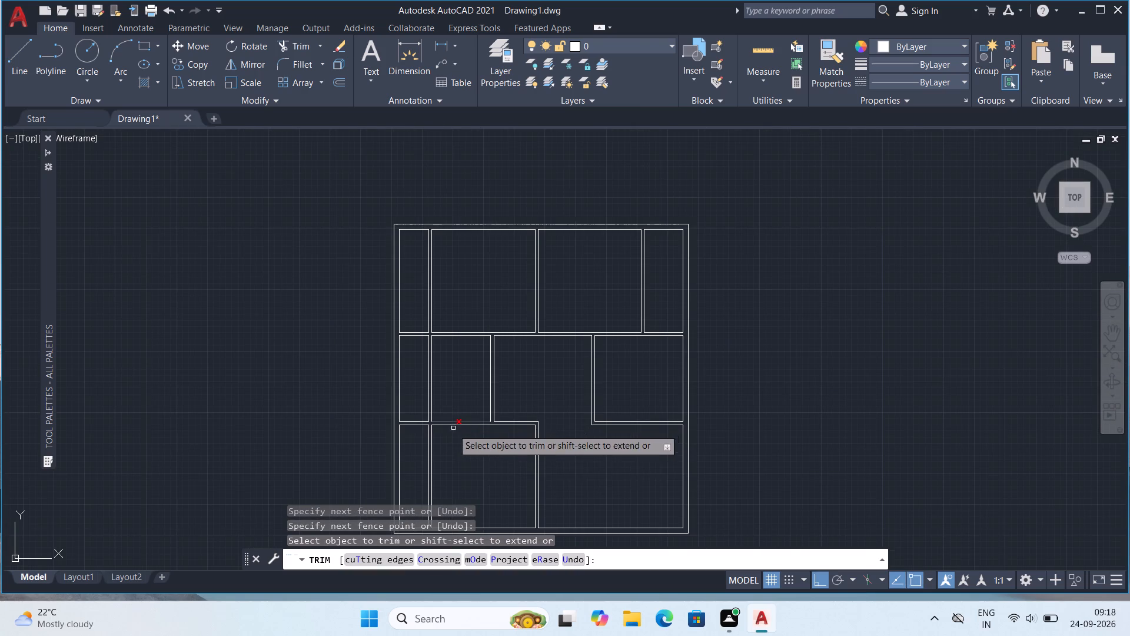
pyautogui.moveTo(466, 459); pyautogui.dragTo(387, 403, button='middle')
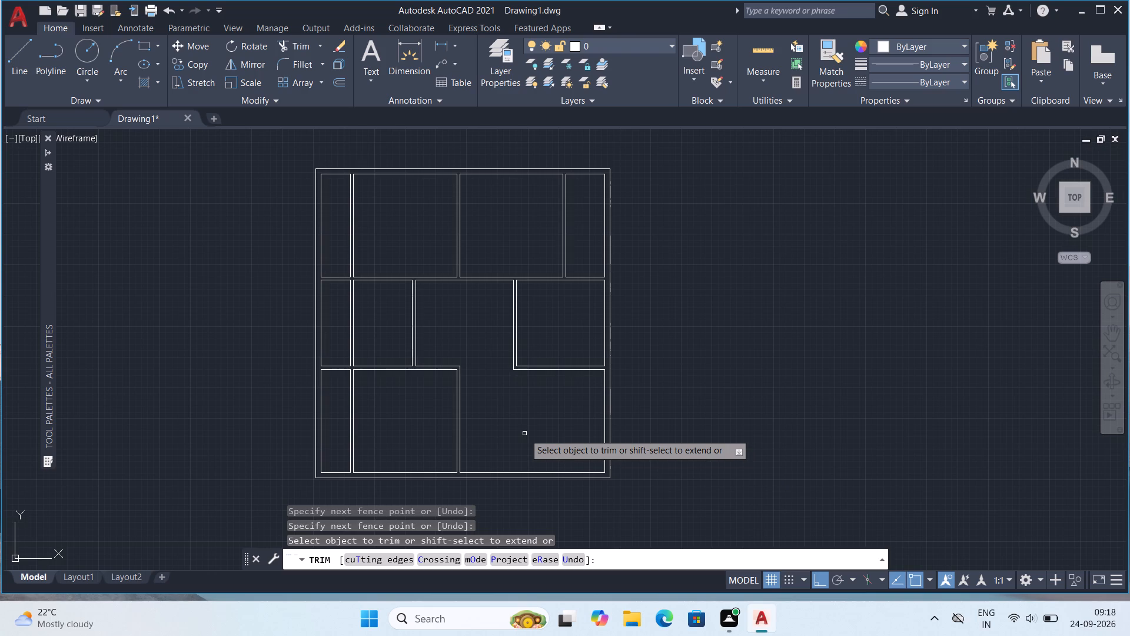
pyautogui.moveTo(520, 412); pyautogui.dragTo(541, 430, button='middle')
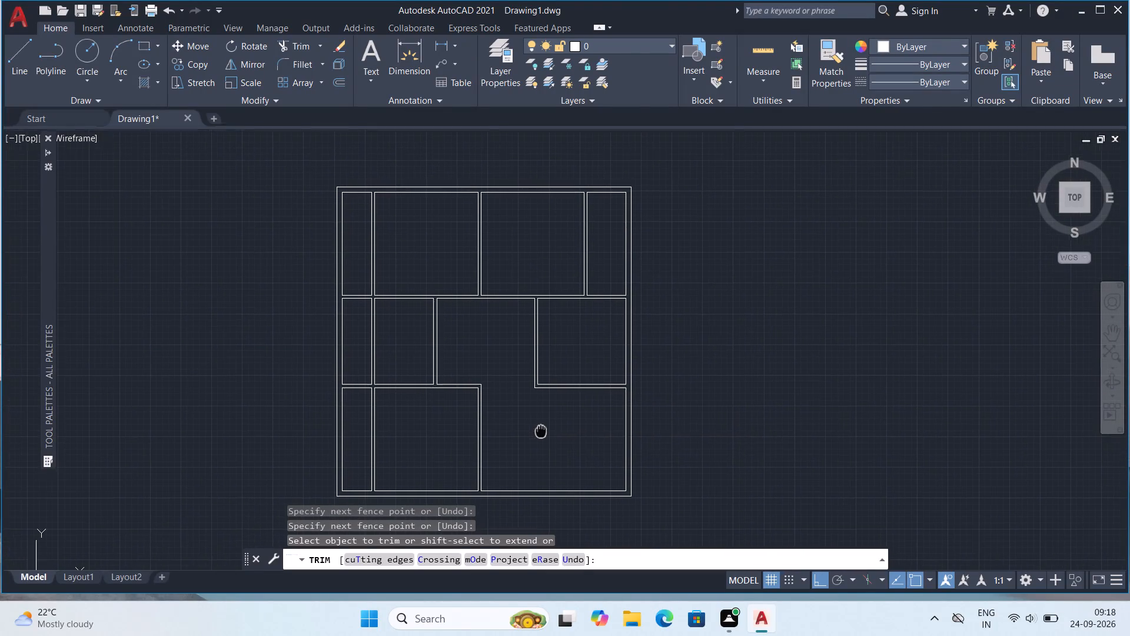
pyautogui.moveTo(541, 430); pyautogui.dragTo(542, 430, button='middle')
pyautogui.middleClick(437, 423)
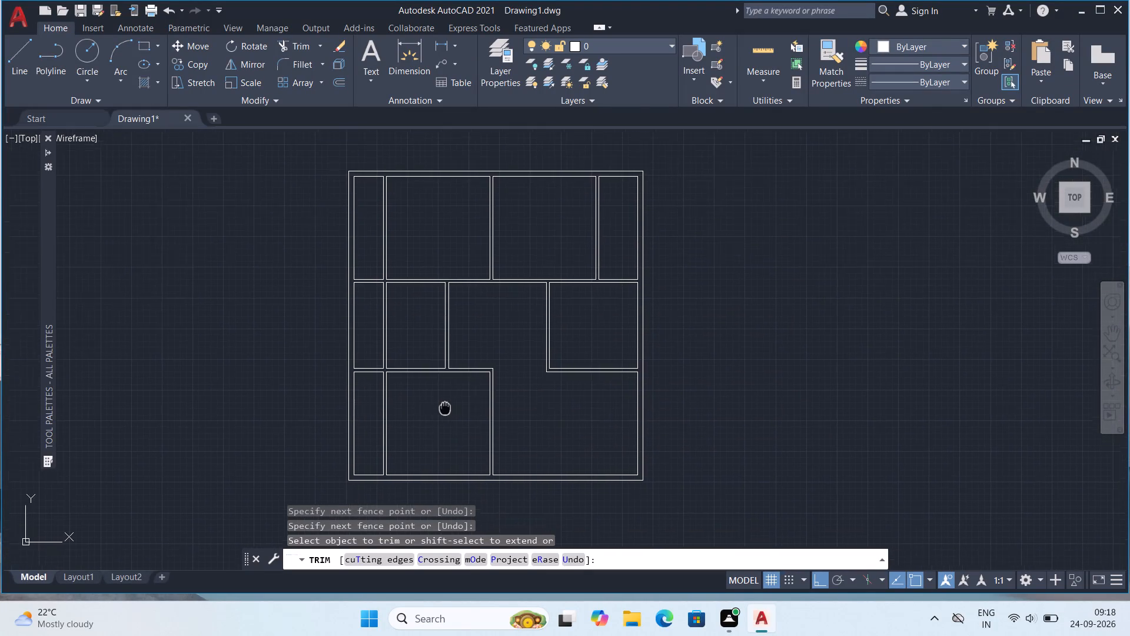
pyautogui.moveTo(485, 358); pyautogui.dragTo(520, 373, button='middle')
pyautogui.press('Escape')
# Draw a short line across the thickness of the middle row's left-hand room partition, near its upper end.
pyautogui.scroll(1, 506, 350)
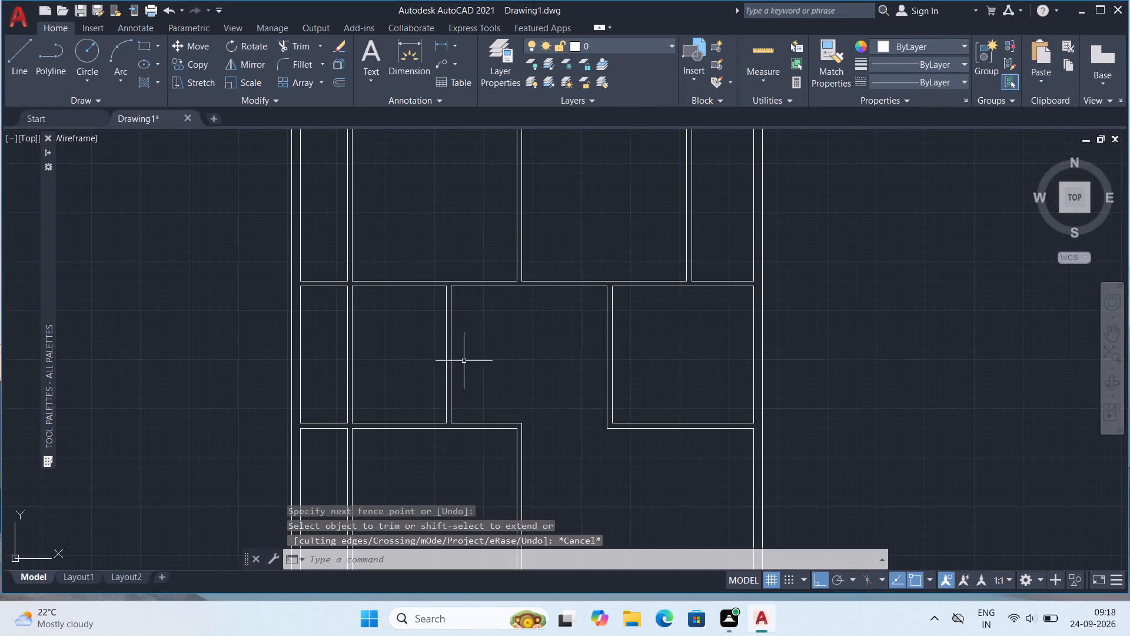
pyautogui.press('l')
pyautogui.press('Return')
pyautogui.scroll(2, 416, 327)
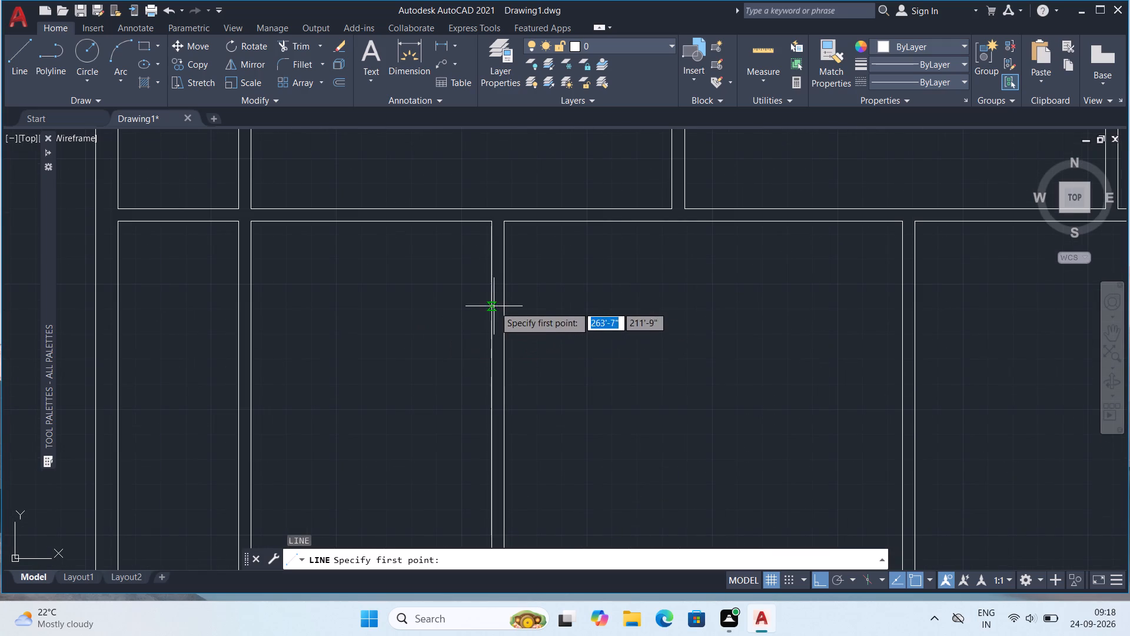
pyautogui.click(492, 289)
pyautogui.click(503, 292)
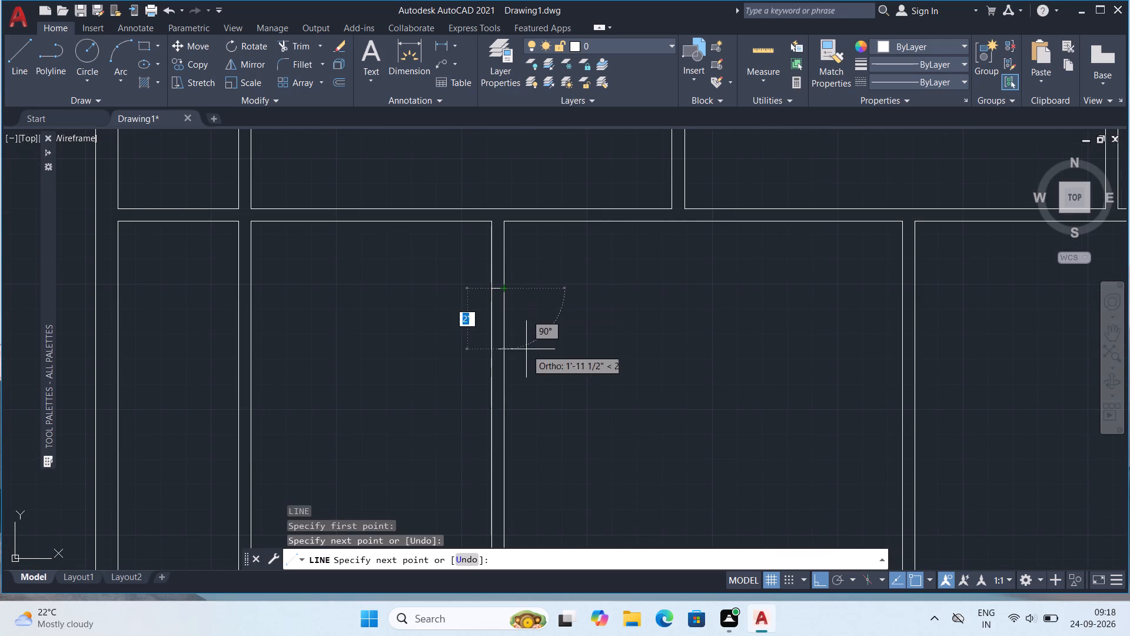
pyautogui.press('Escape')
# Draw a second short line across the same partition's thickness, near its lower end.
pyautogui.press('l')
pyautogui.press('Return')
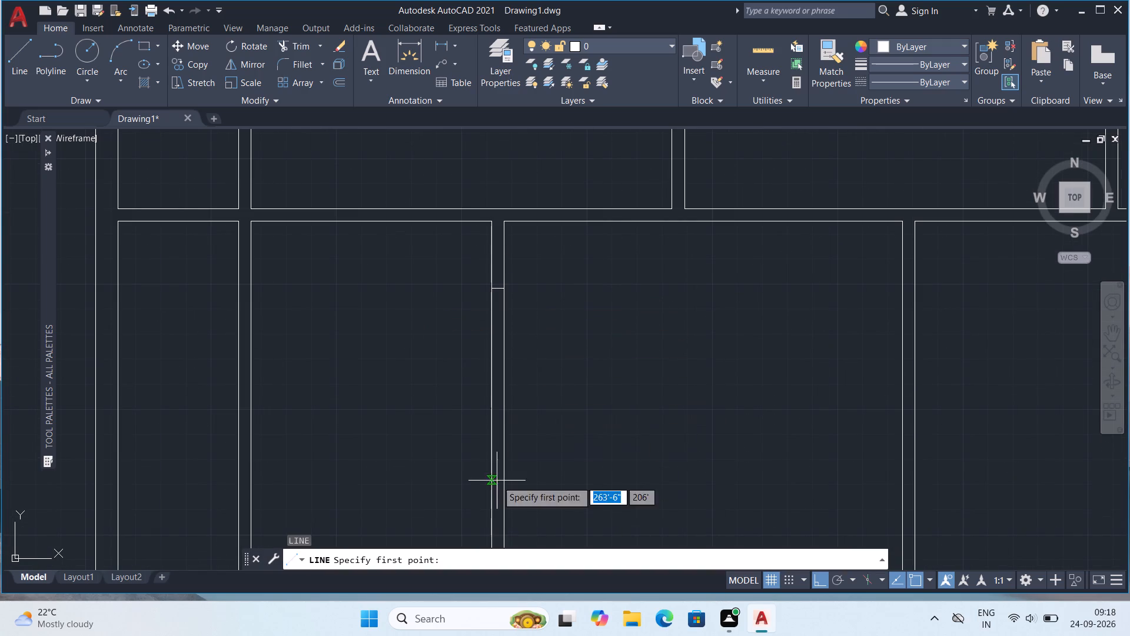
pyautogui.moveTo(504, 461); pyautogui.dragTo(526, 375, button='middle')
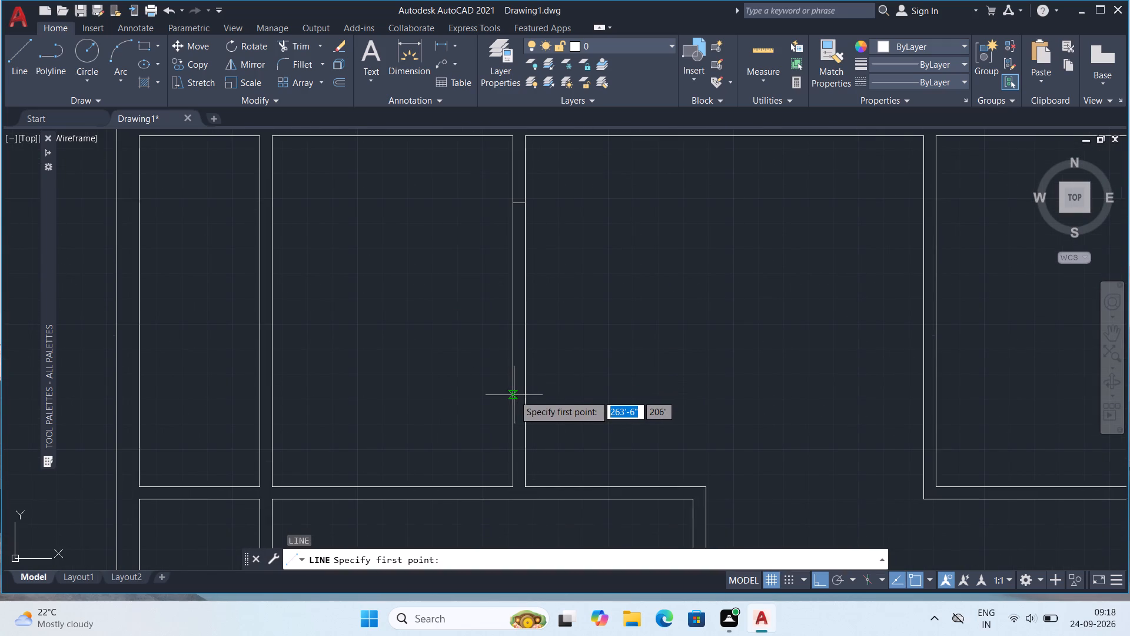
pyautogui.click(513, 396)
pyautogui.click(528, 397)
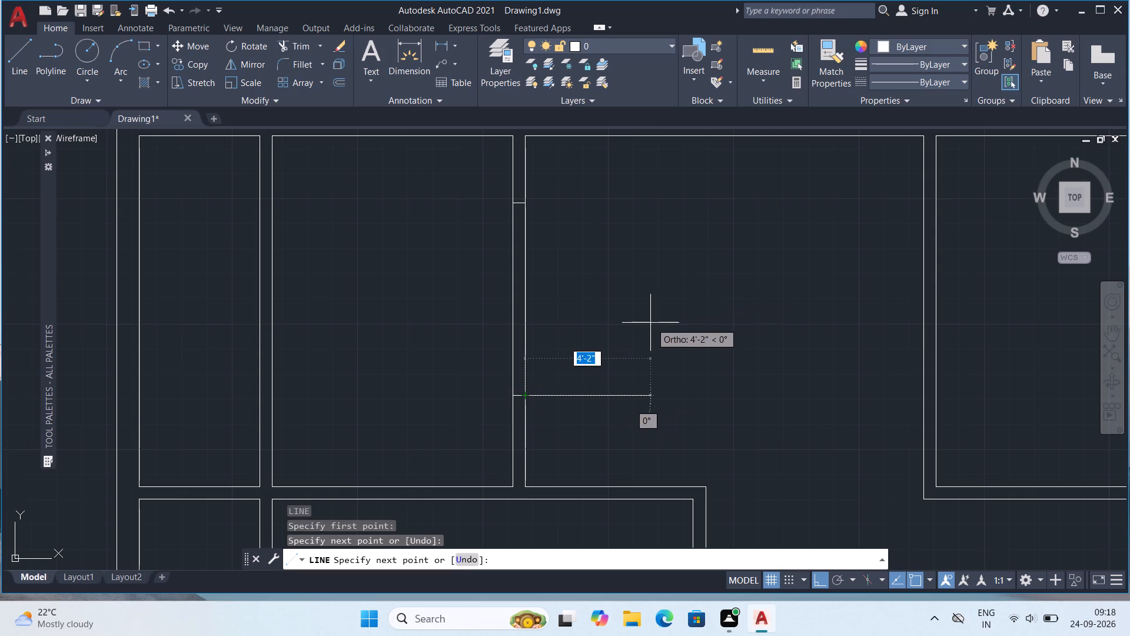
pyautogui.press('Escape')
pyautogui.press('Escape')
# Trim both partition lines between the two short cross lines to form a wall opening.
pyautogui.write('tr')
pyautogui.press('Return')
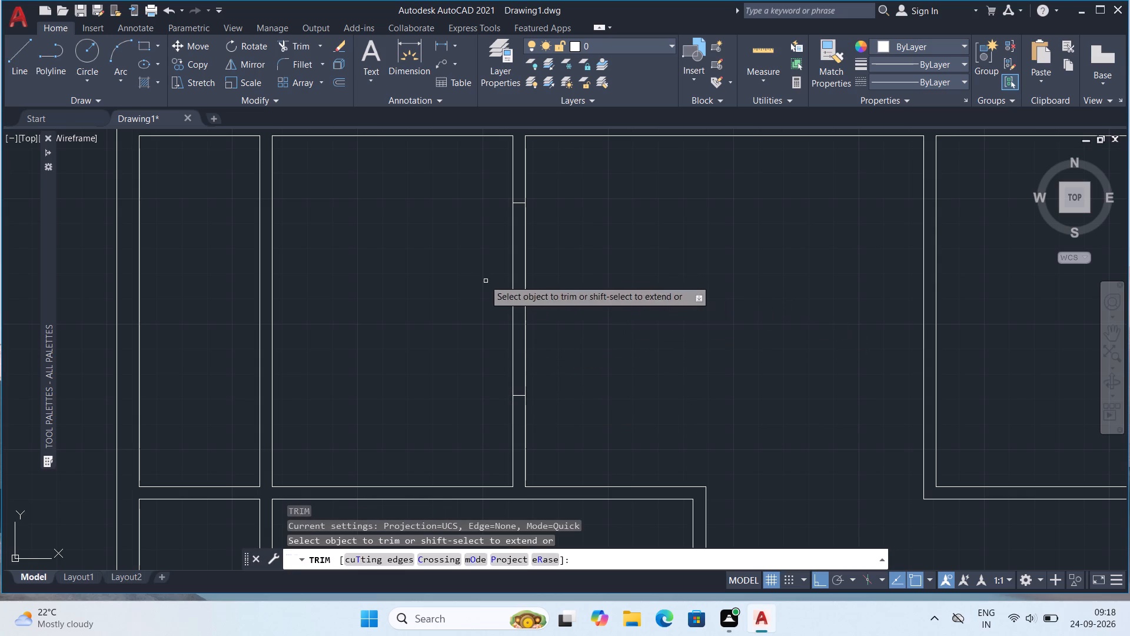
pyautogui.moveTo(478, 276); pyautogui.dragTo(580, 299)
pyautogui.scroll(-4, 582, 293)
pyautogui.moveTo(619, 302); pyautogui.dragTo(609, 324, button='middle')
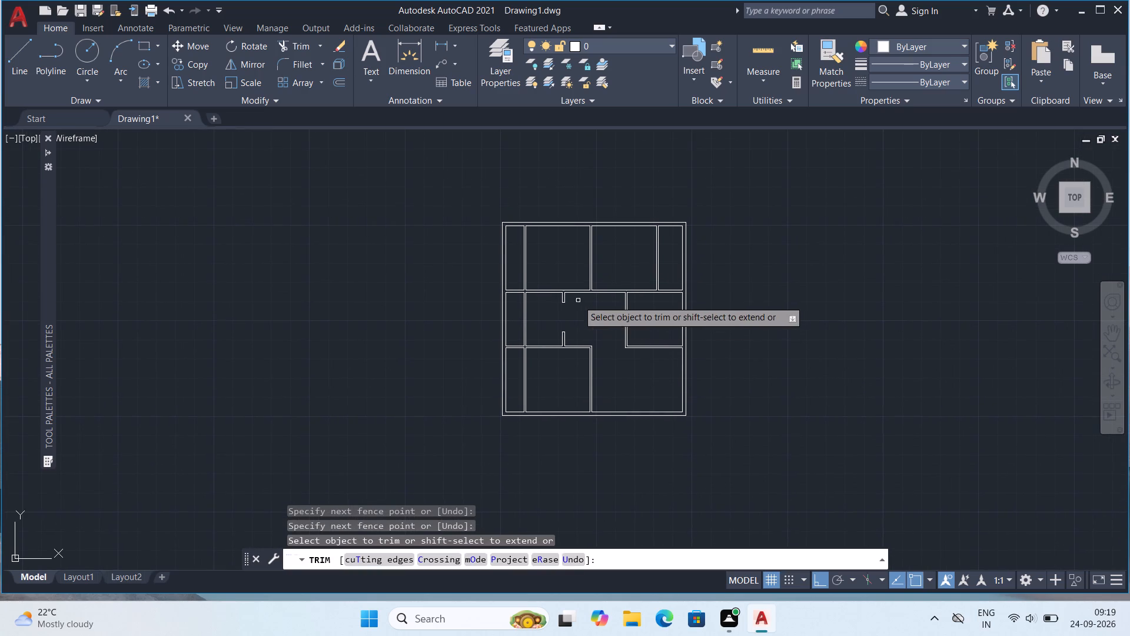
pyautogui.moveTo(559, 350); pyautogui.dragTo(536, 327, button='middle')
pyautogui.moveTo(684, 318); pyautogui.dragTo(698, 344, button='middle')
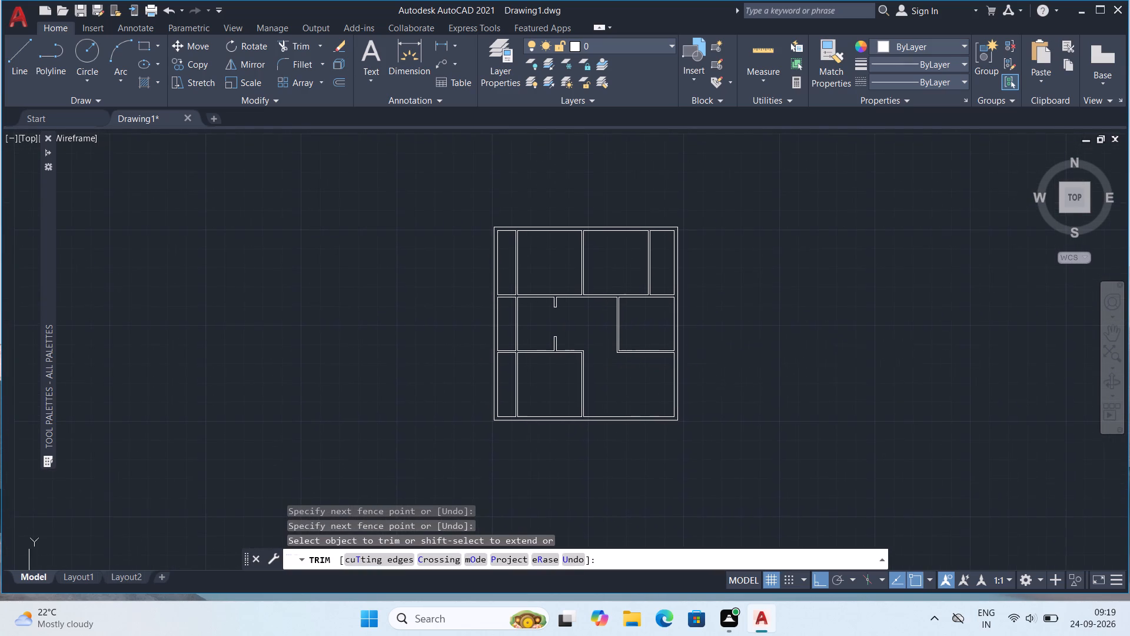
pyautogui.moveTo(698, 344); pyautogui.dragTo(699, 345, button='middle')
pyautogui.moveTo(600, 411); pyautogui.dragTo(607, 390, button='middle')
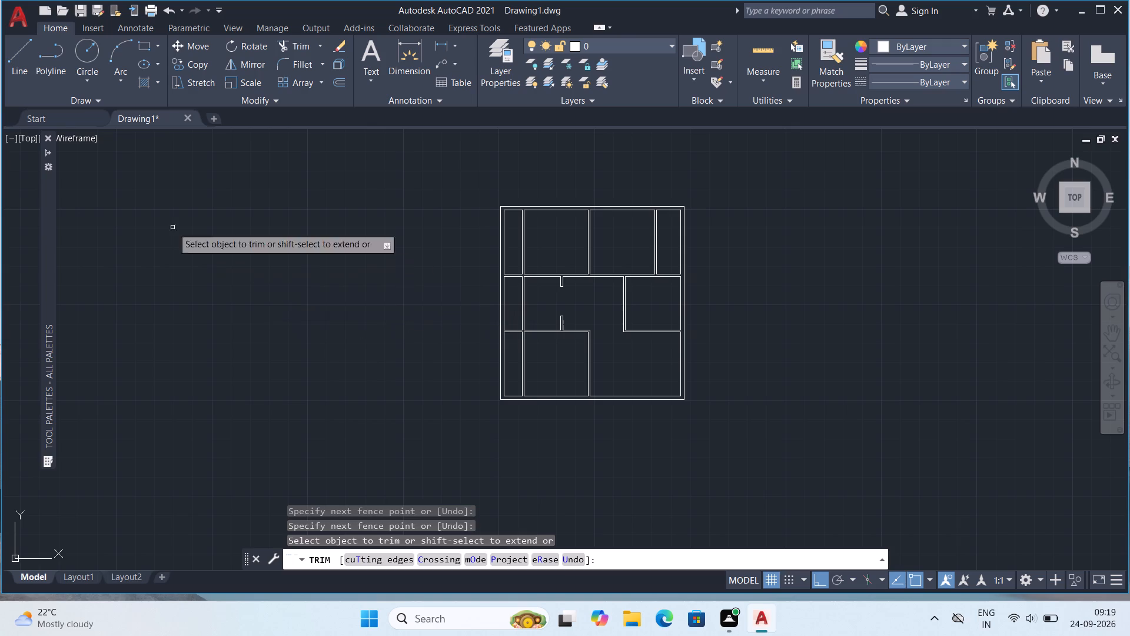
pyautogui.press('Escape')
# Insert the Door - Imperial block in the empty space left of the floor plan and select it.
pyautogui.click(77, 181)
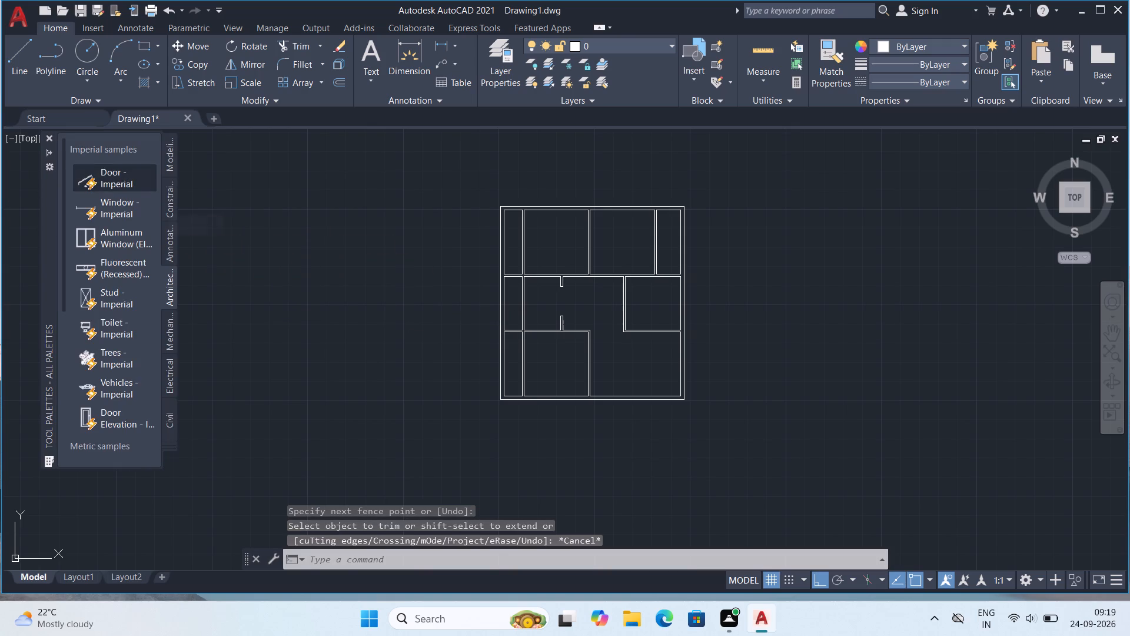
pyautogui.click(227, 253)
pyautogui.scroll(3, 227, 252)
pyautogui.scroll(-2, 229, 253)
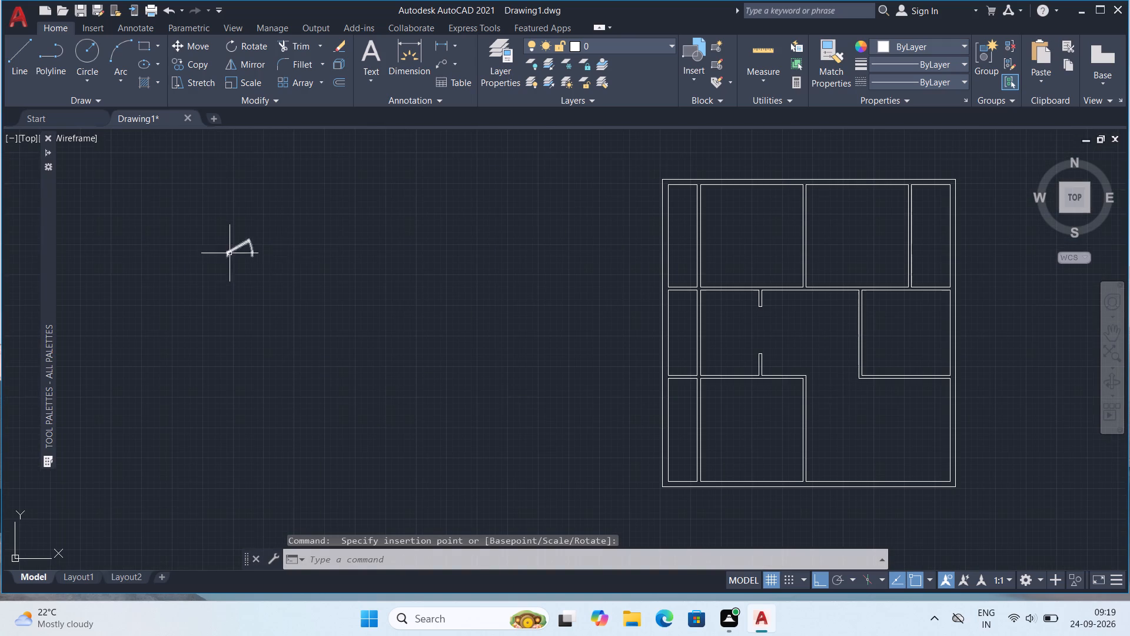
pyautogui.click(233, 249)
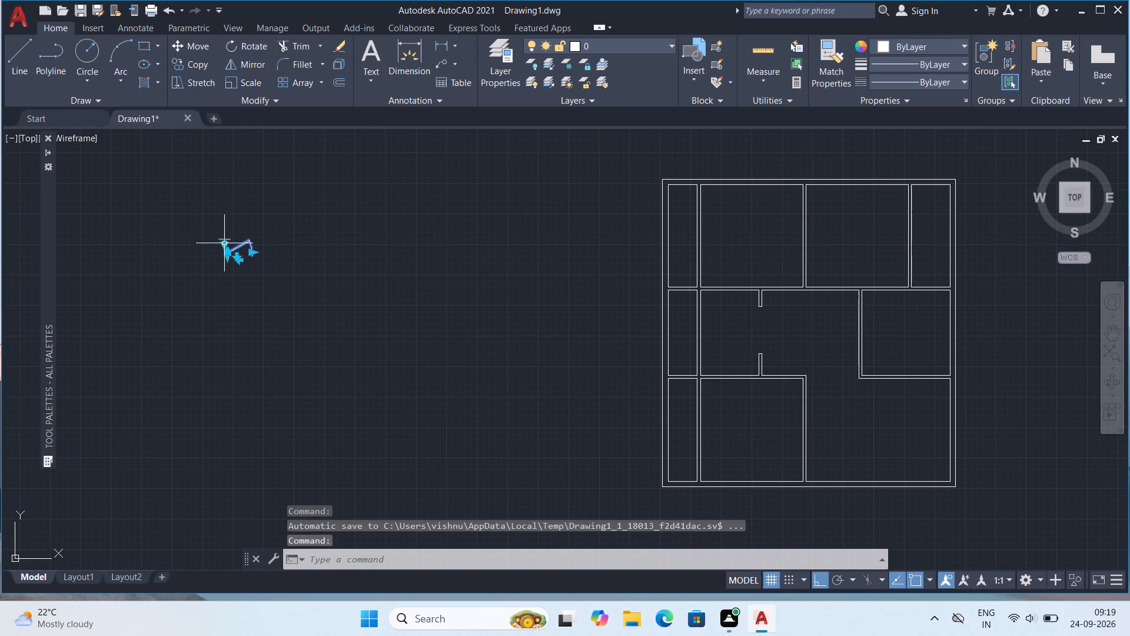
# Scale the door block by reference from its lower-left corner so its opening width becomes 2'6".
pyautogui.click(227, 240)
pyautogui.click(277, 298)
pyautogui.scroll(2, 267, 284)
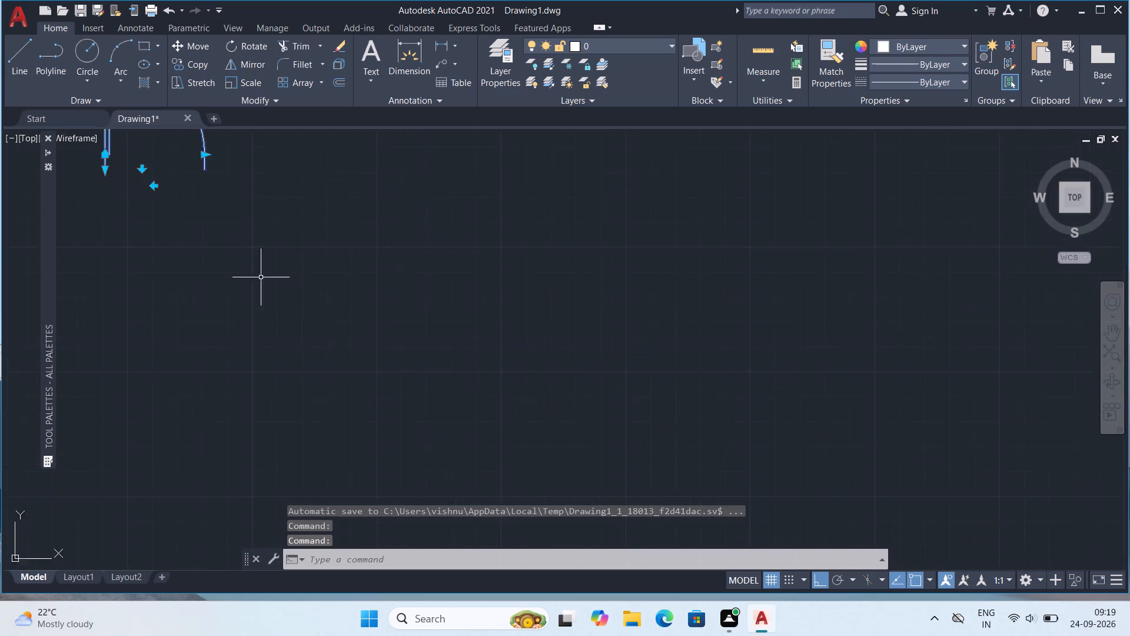
pyautogui.scroll(2, 260, 277)
pyautogui.moveTo(298, 312); pyautogui.dragTo(525, 501, button='middle')
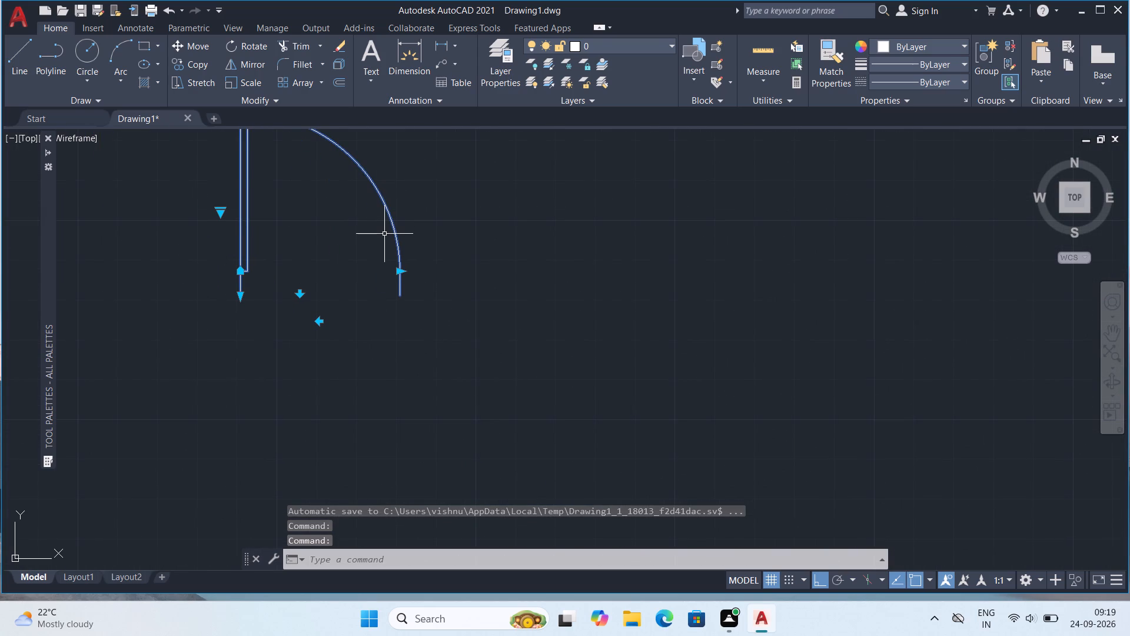
pyautogui.press('s')
pyautogui.press('c')
pyautogui.press('Return')
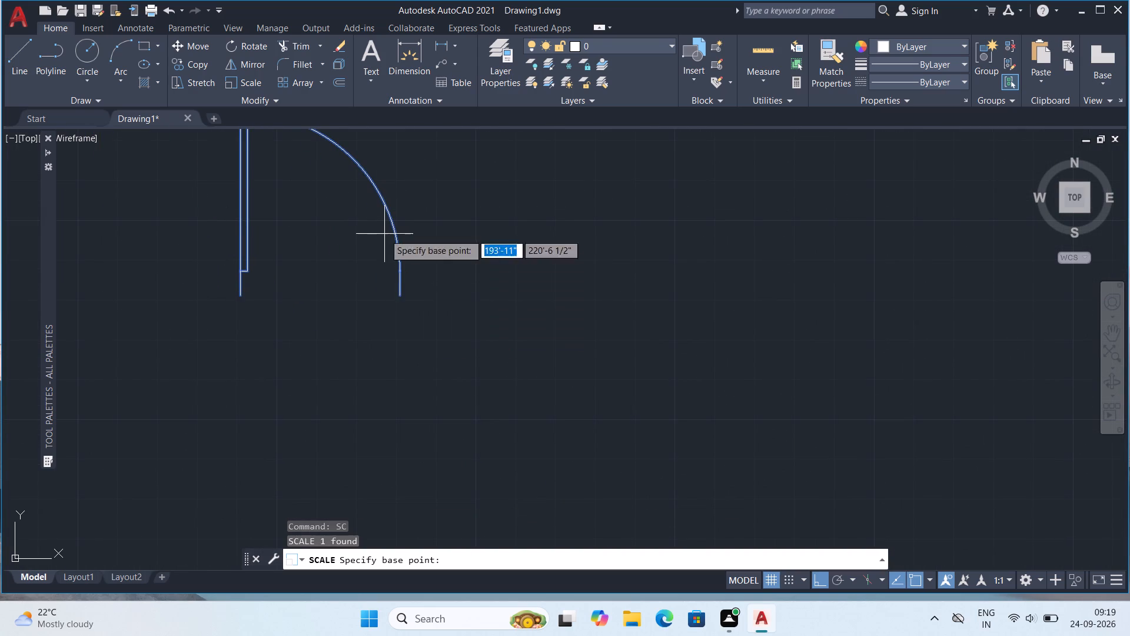
pyautogui.click(241, 294)
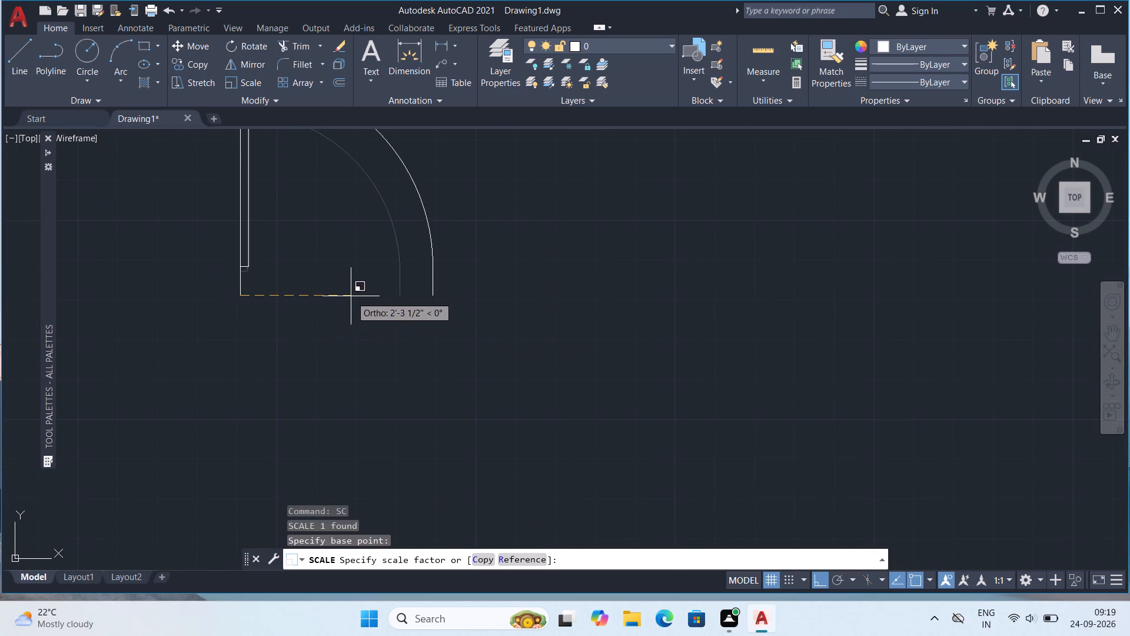
pyautogui.click(503, 561)
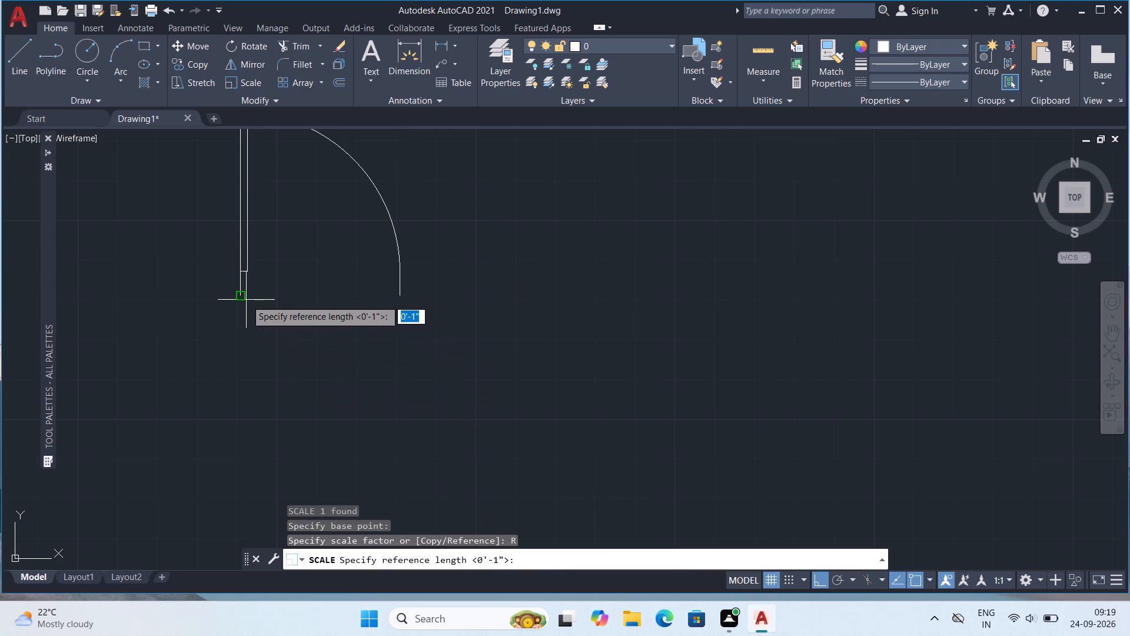
pyautogui.click(240, 294)
pyautogui.click(394, 300)
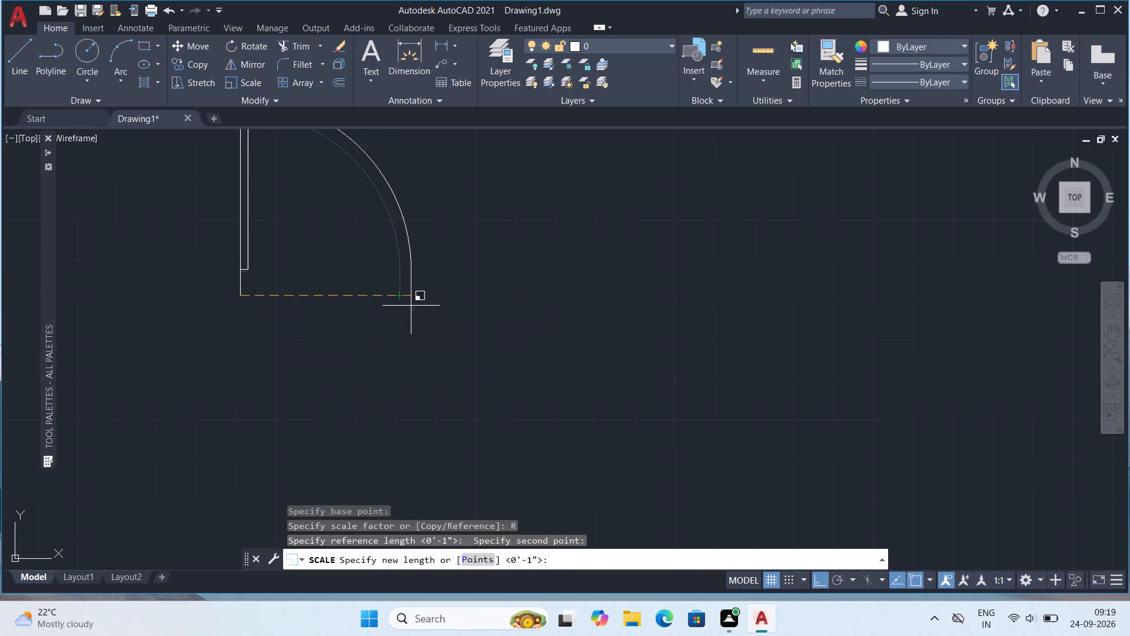
pyautogui.write("2'")
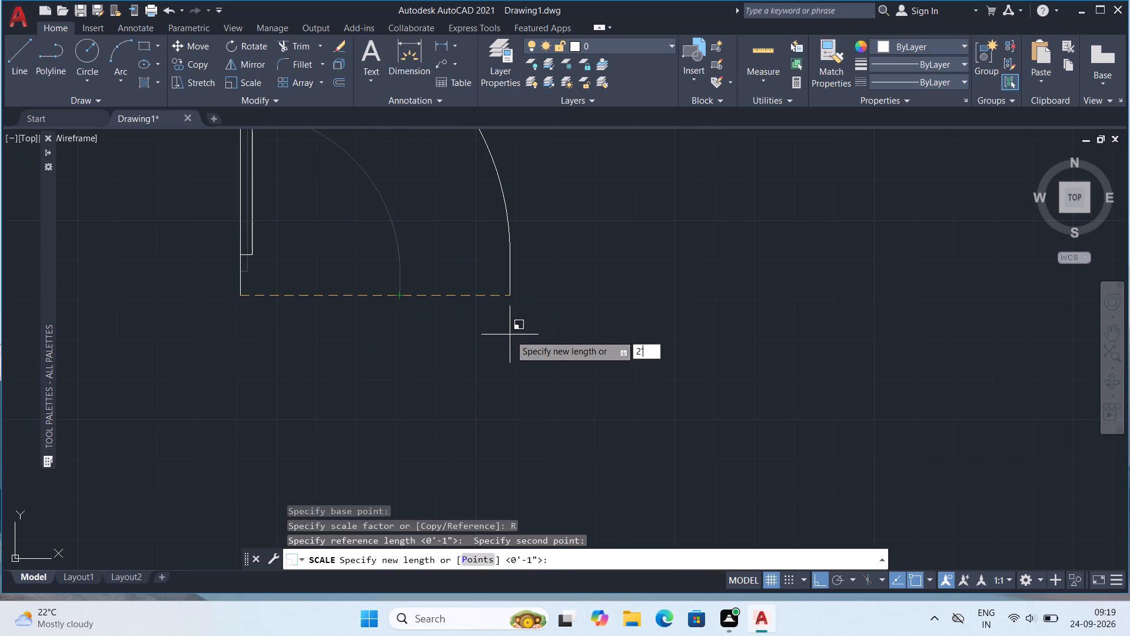
pyautogui.write('6"')
pyautogui.press('Return')
# Offset the right wall line of the top row's left large room 4'6" into the room, and offset that copy another 5" left.
pyautogui.scroll(-3, 510, 350)
pyautogui.moveTo(567, 304); pyautogui.dragTo(254, 335, button='middle')
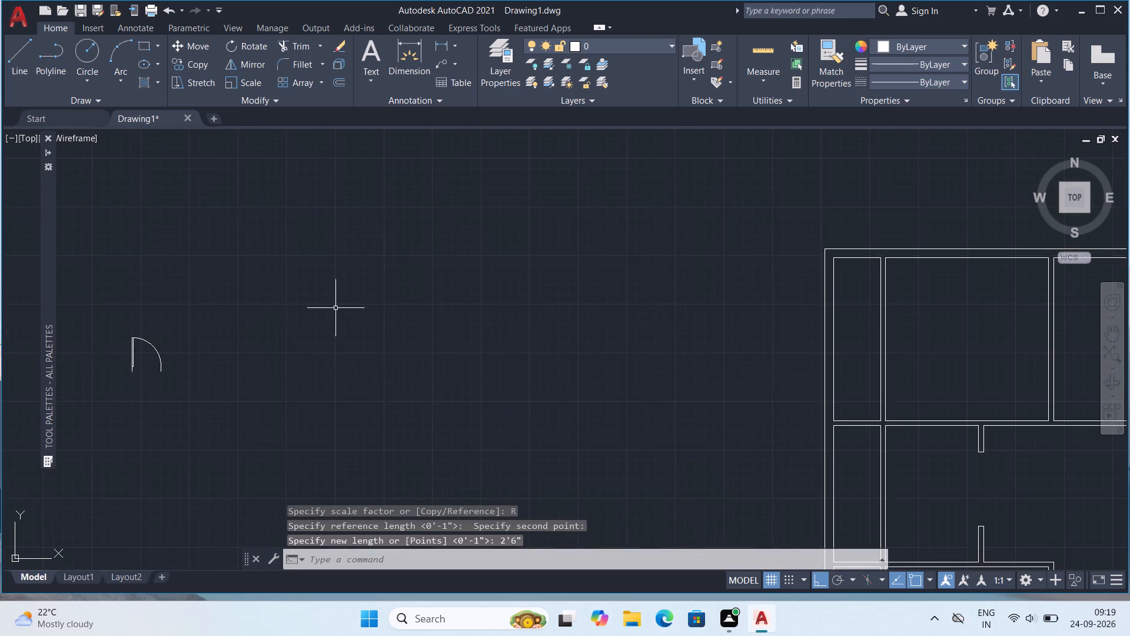
pyautogui.scroll(-1, 413, 294)
pyautogui.moveTo(746, 357); pyautogui.dragTo(559, 343, button='middle')
pyautogui.scroll(1, 626, 264)
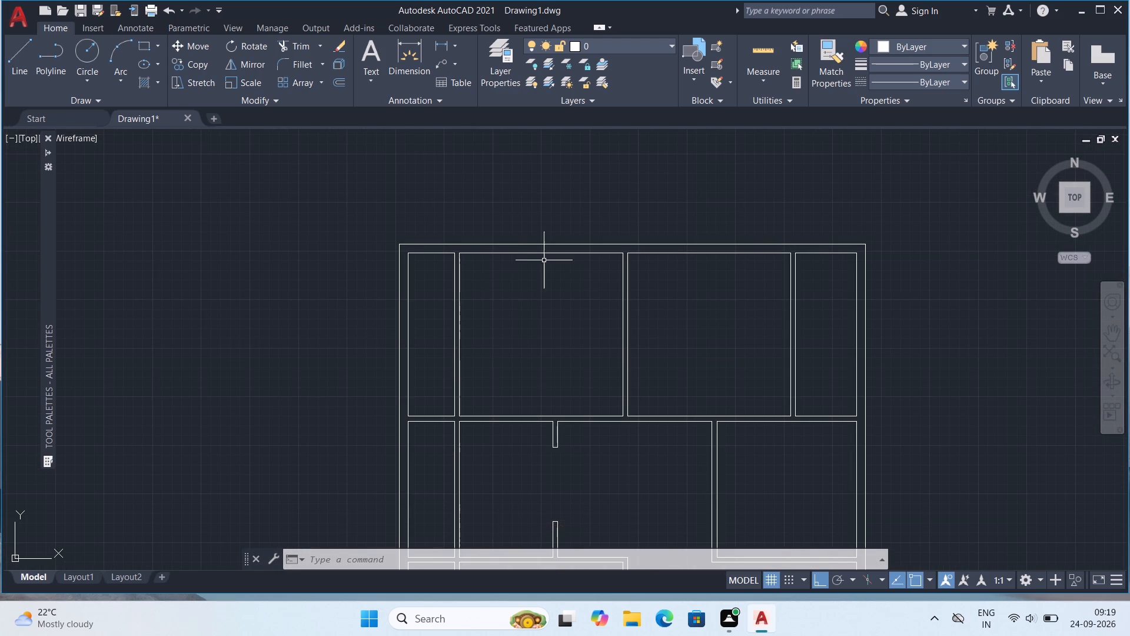
pyautogui.press('o')
pyautogui.press('Return')
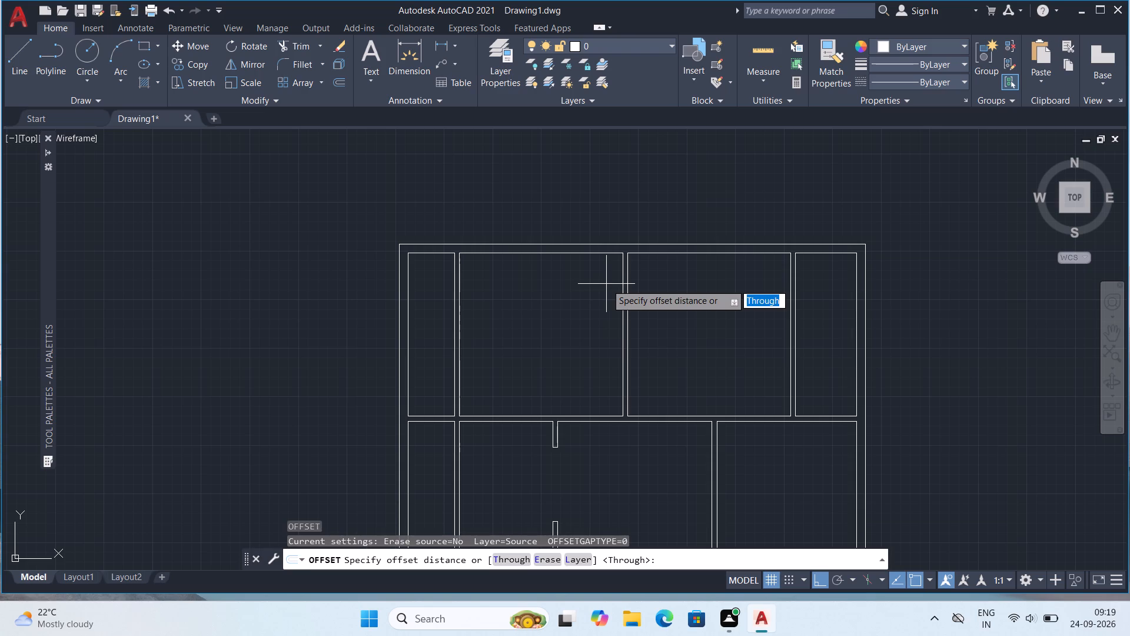
pyautogui.press('4')
pyautogui.press("'")
pyautogui.press('6')
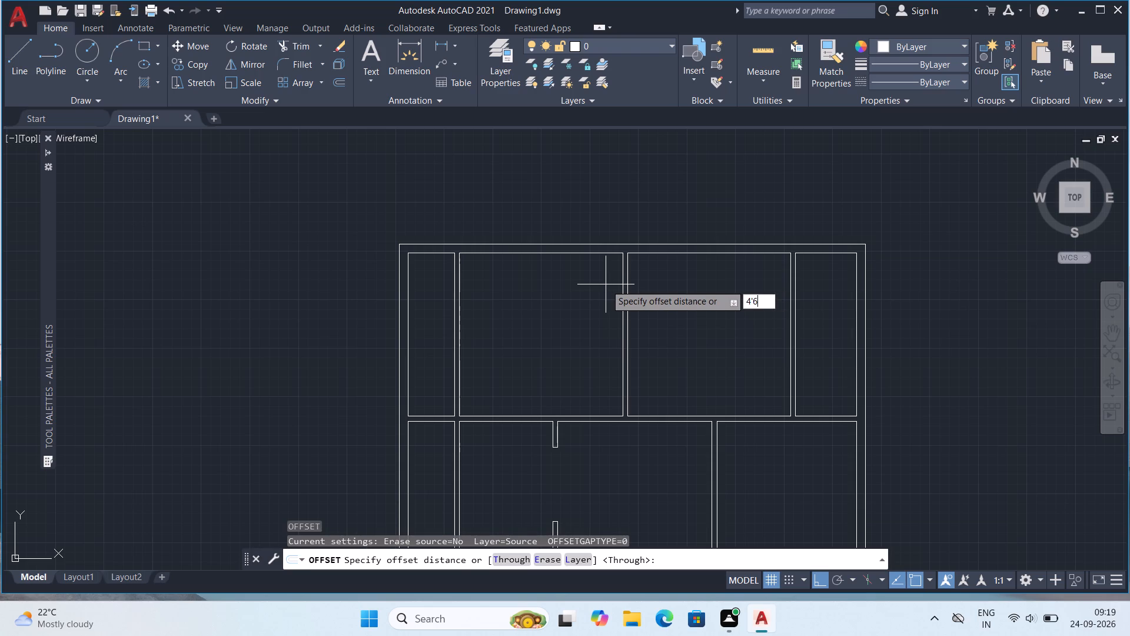
pyautogui.hotkey('shift', '"')
pyautogui.press('Return')
pyautogui.click(621, 283)
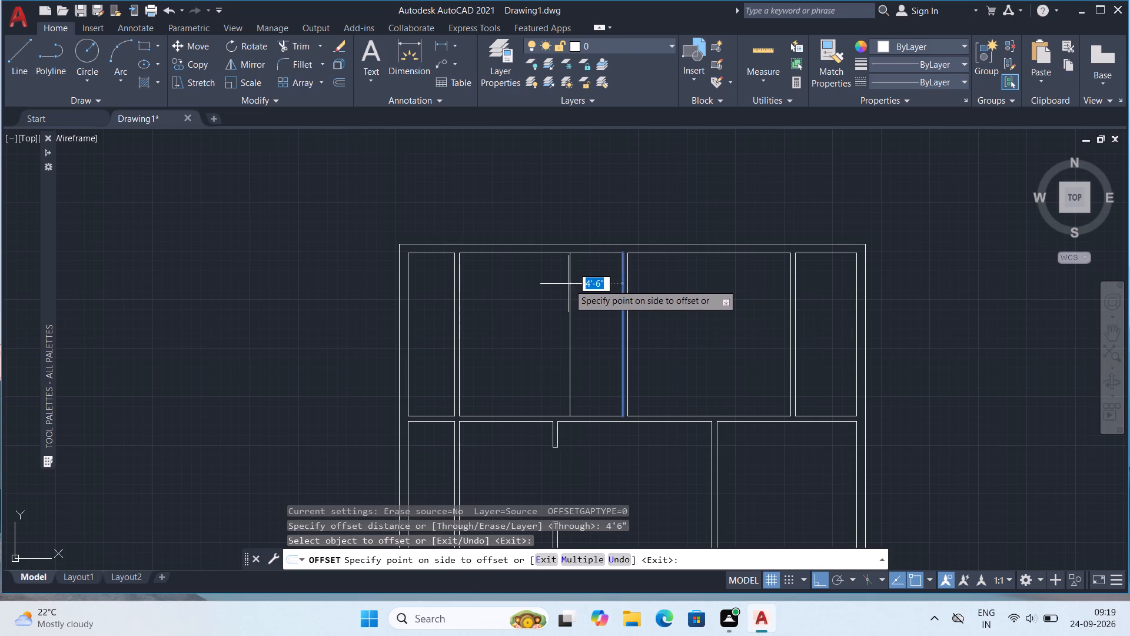
pyautogui.click(569, 284)
pyautogui.click(570, 293)
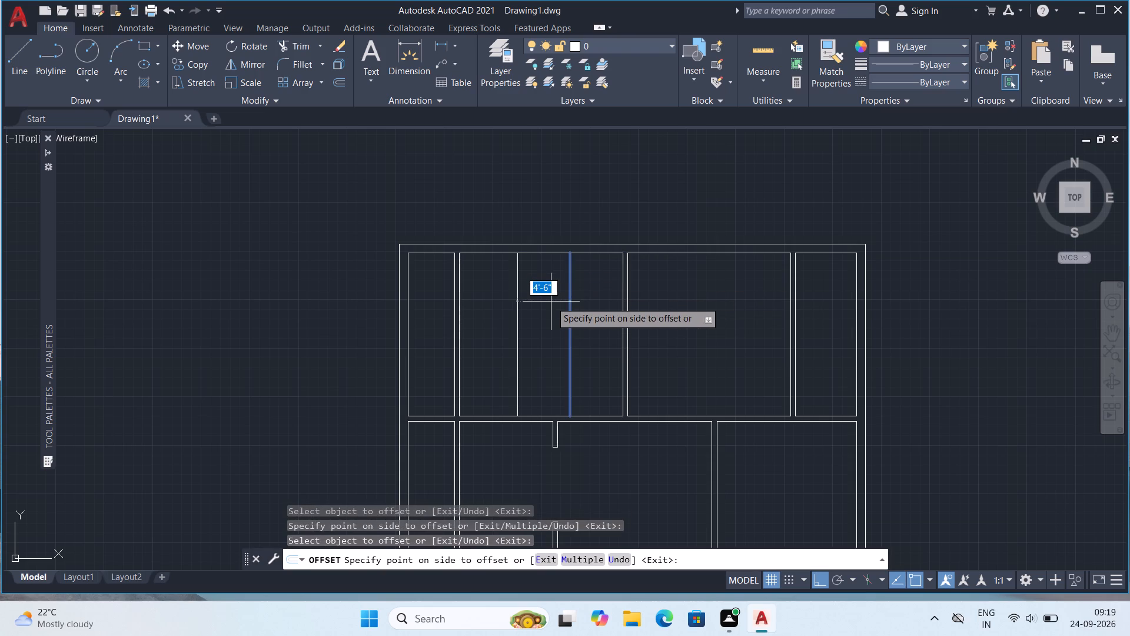
pyautogui.press('5')
pyautogui.hotkey('shift', '"')
pyautogui.press('Return')
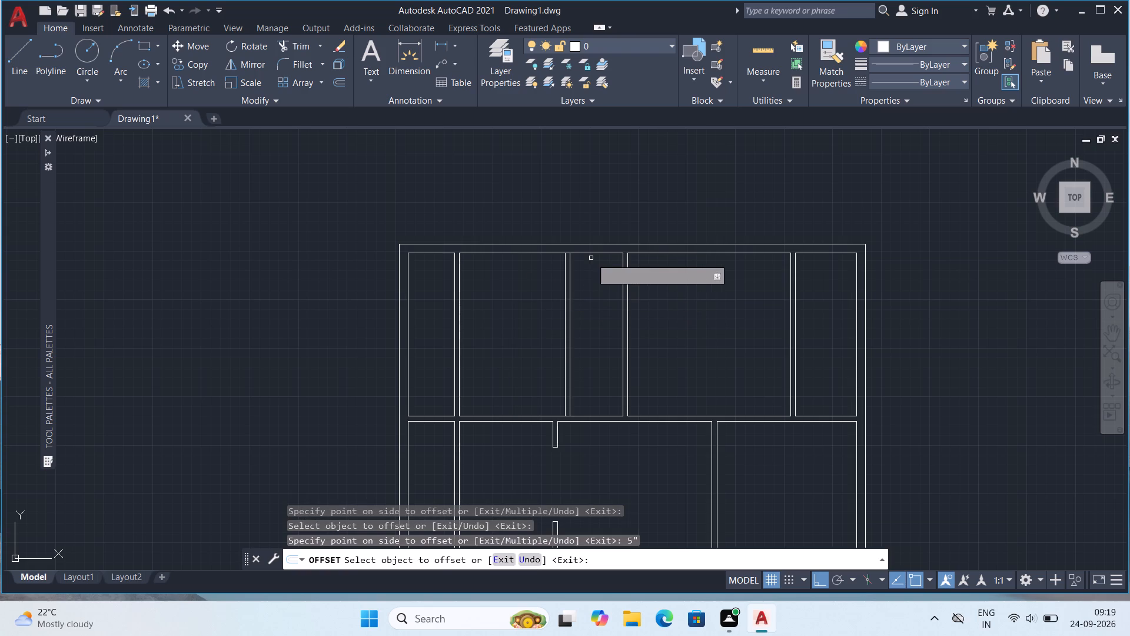
# Offset the same room's top inner wall line 7' down, and offset that copy a further 5" down.
pyautogui.click(591, 254)
pyautogui.write("7'")
pyautogui.press('Return')
pyautogui.click(580, 334)
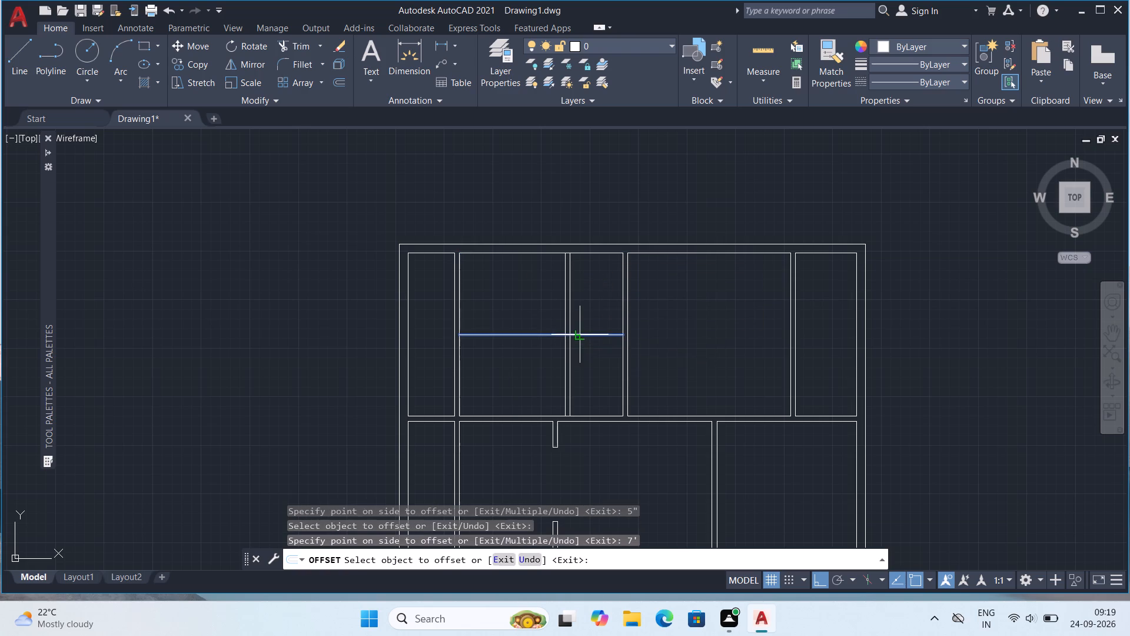
pyautogui.press('5')
pyautogui.hotkey('shift', '"')
pyautogui.press('Return')
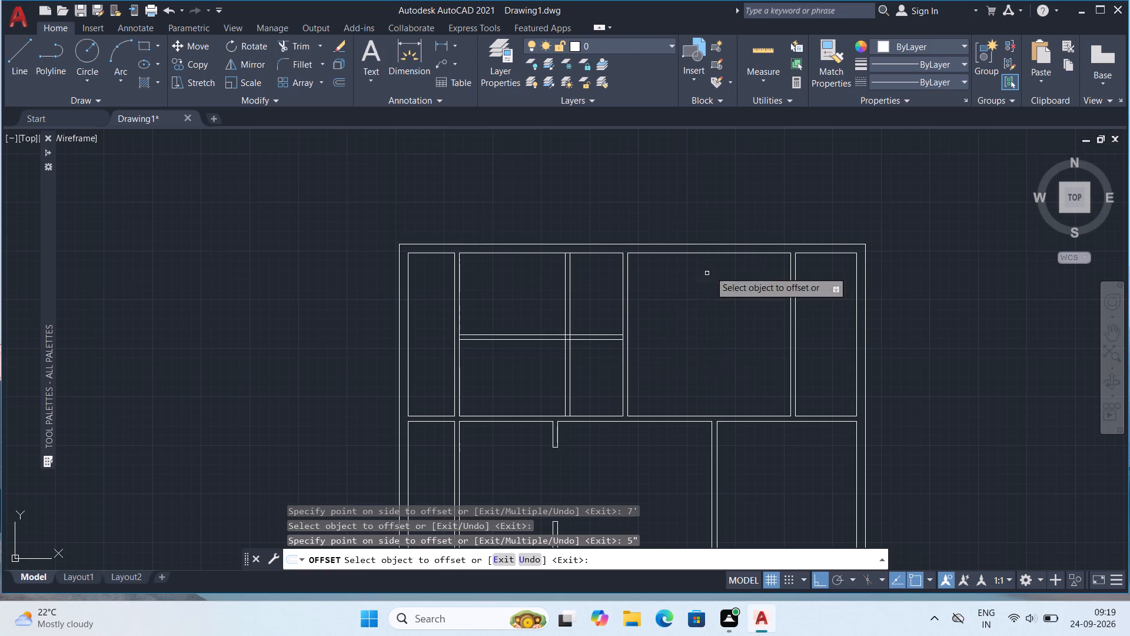
# Offset the right face of the partition right of the top row's right large room 4'6" left, into that room.
pyautogui.click(793, 278)
pyautogui.press('4')
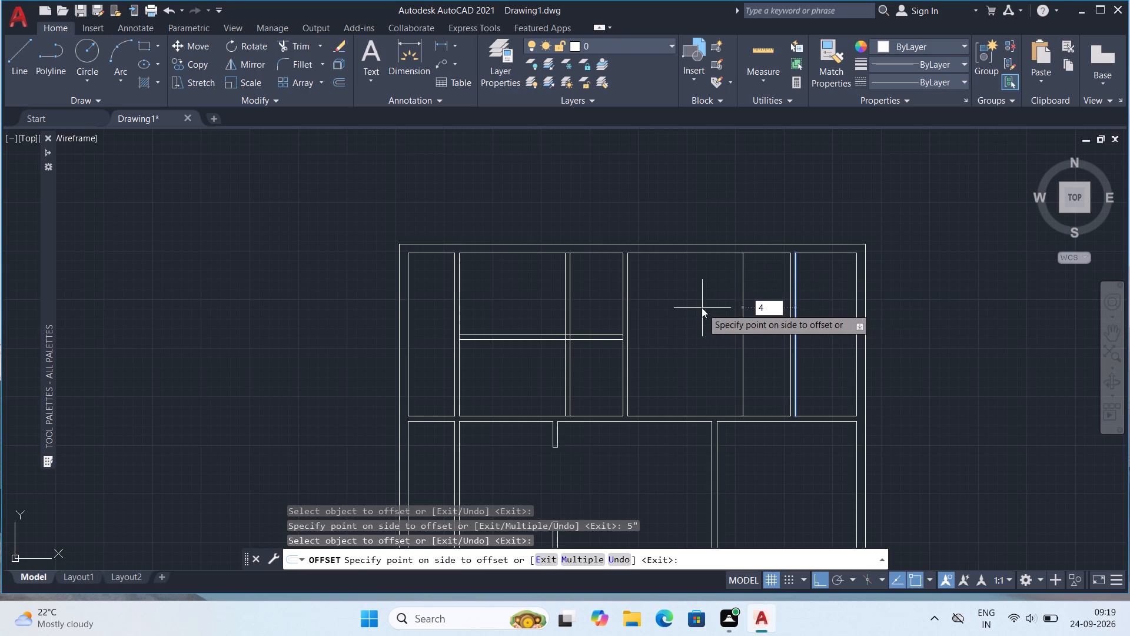
pyautogui.press("'")
pyautogui.write('6"')
pyautogui.press('Return')
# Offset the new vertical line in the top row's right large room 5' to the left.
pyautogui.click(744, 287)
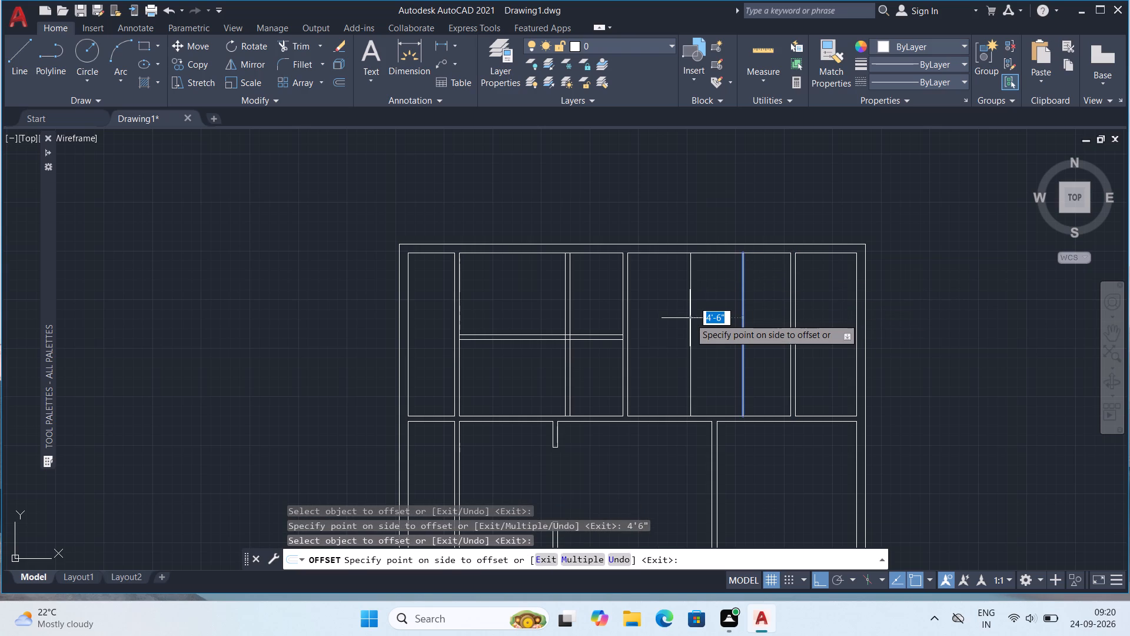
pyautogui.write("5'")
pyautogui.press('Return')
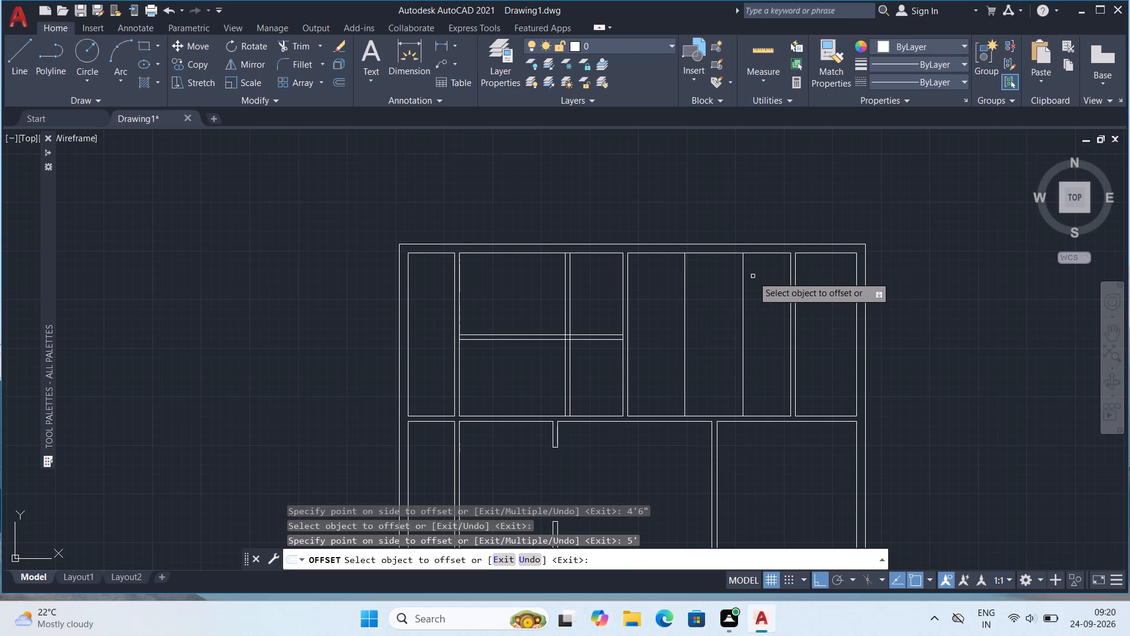
# Offset the vertical line 4'6" from the partition's right face by 5" to the left to form a partition.
pyautogui.click(740, 274)
pyautogui.click(745, 279)
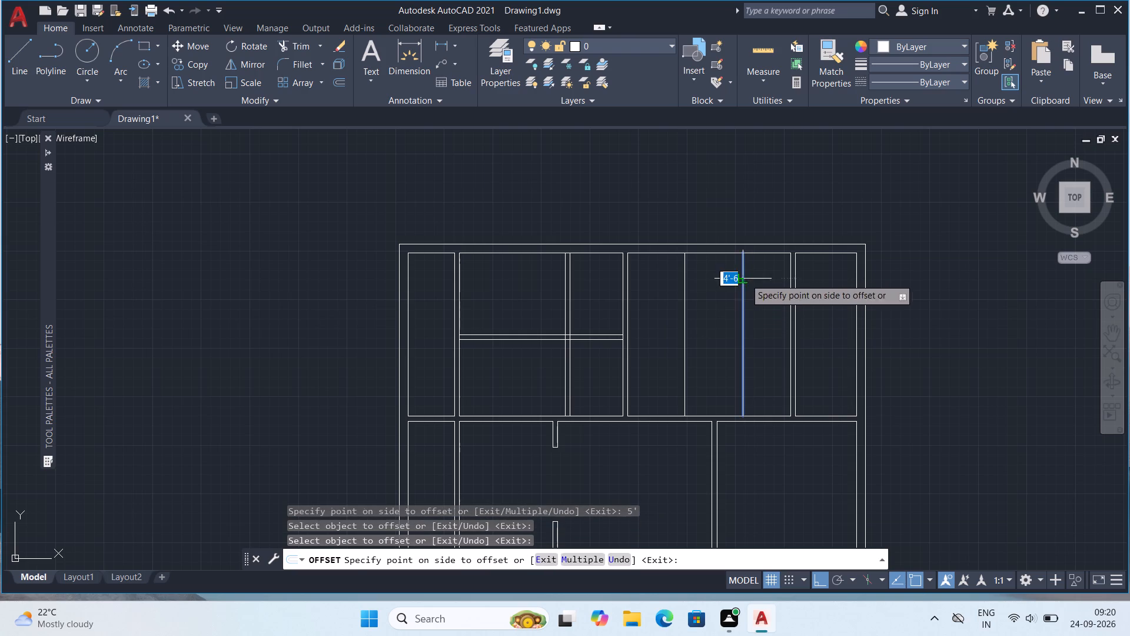
pyautogui.write('5"')
pyautogui.press('Return')
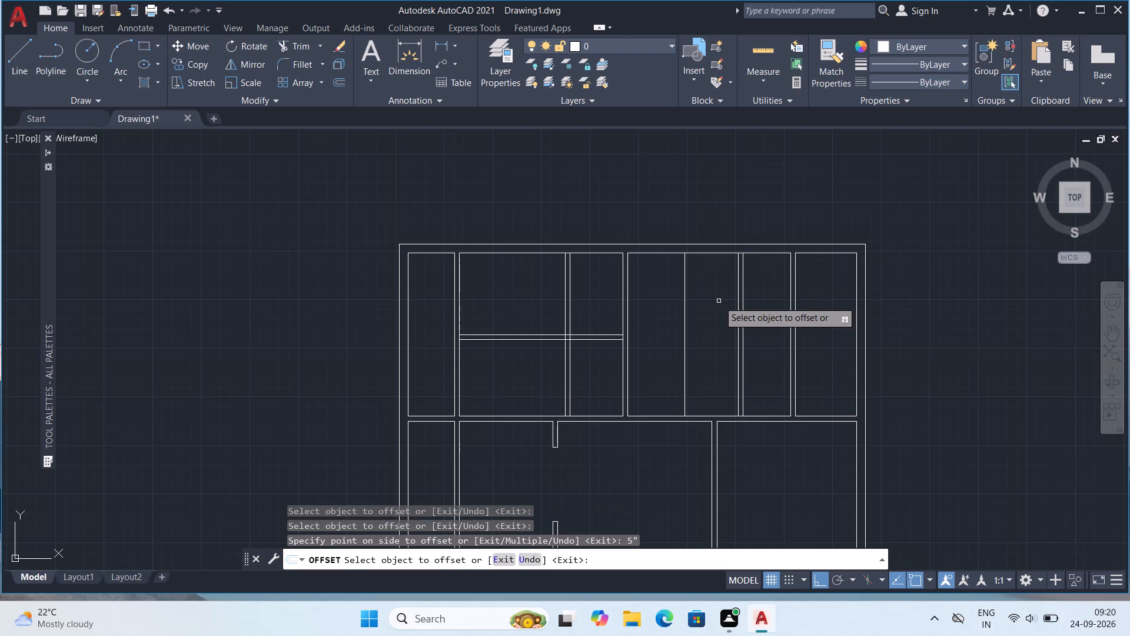
# Offset the right large room's top inner wall line 7' down, and offset that copy a further 5" down.
pyautogui.click(762, 251)
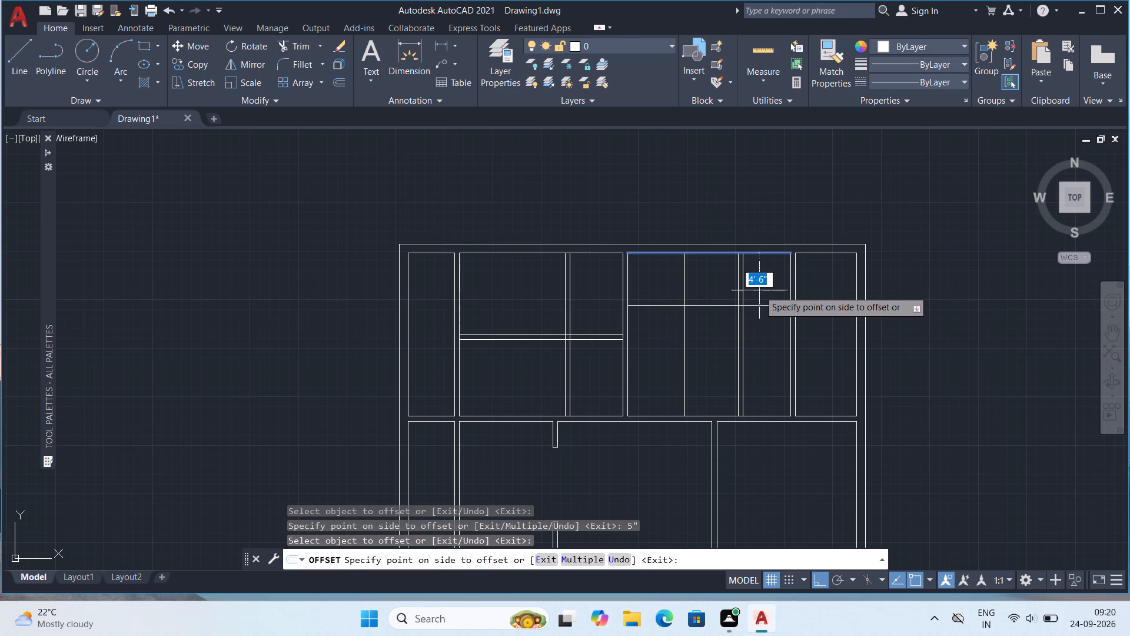
pyautogui.write("7'")
pyautogui.press('Return')
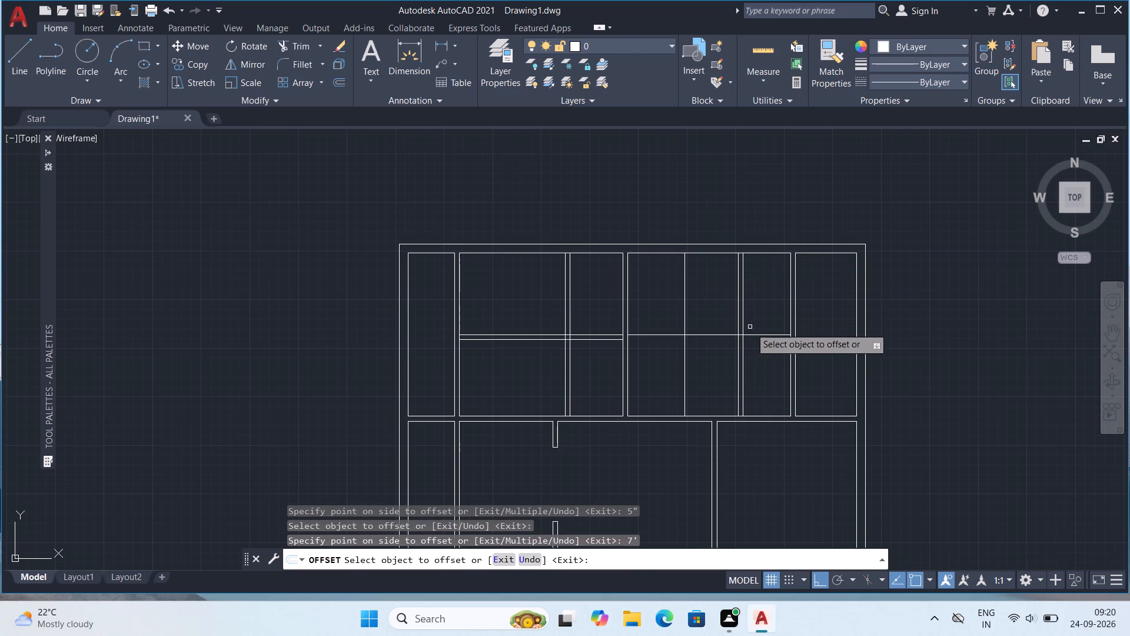
pyautogui.click(756, 335)
pyautogui.press('5')
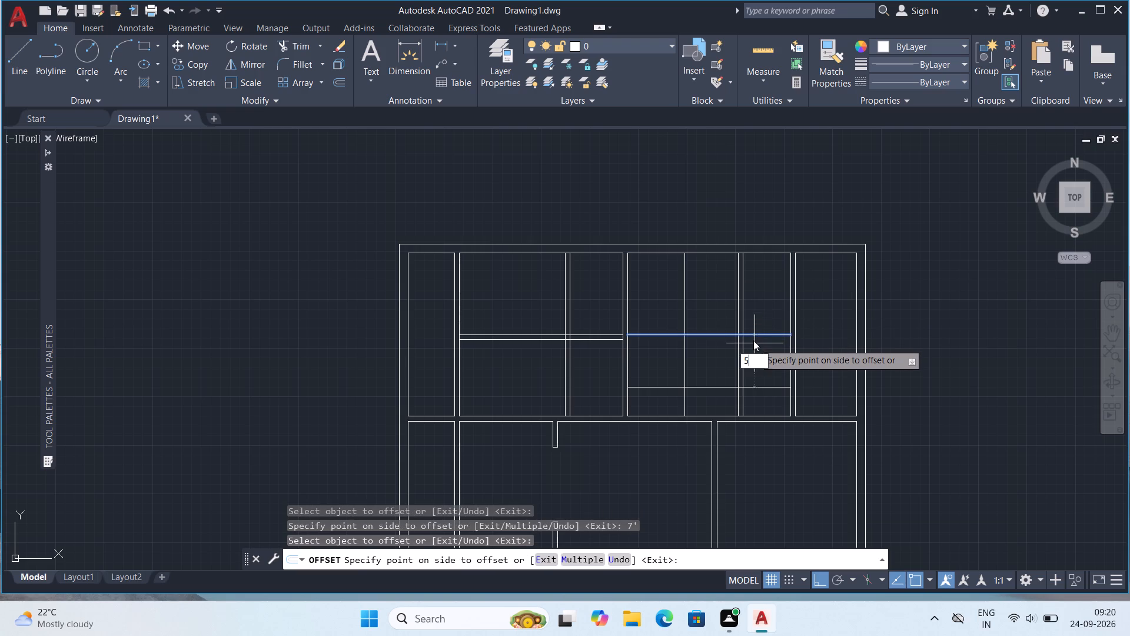
pyautogui.press('Return')
pyautogui.moveTo(700, 376); pyautogui.dragTo(704, 358, button='middle')
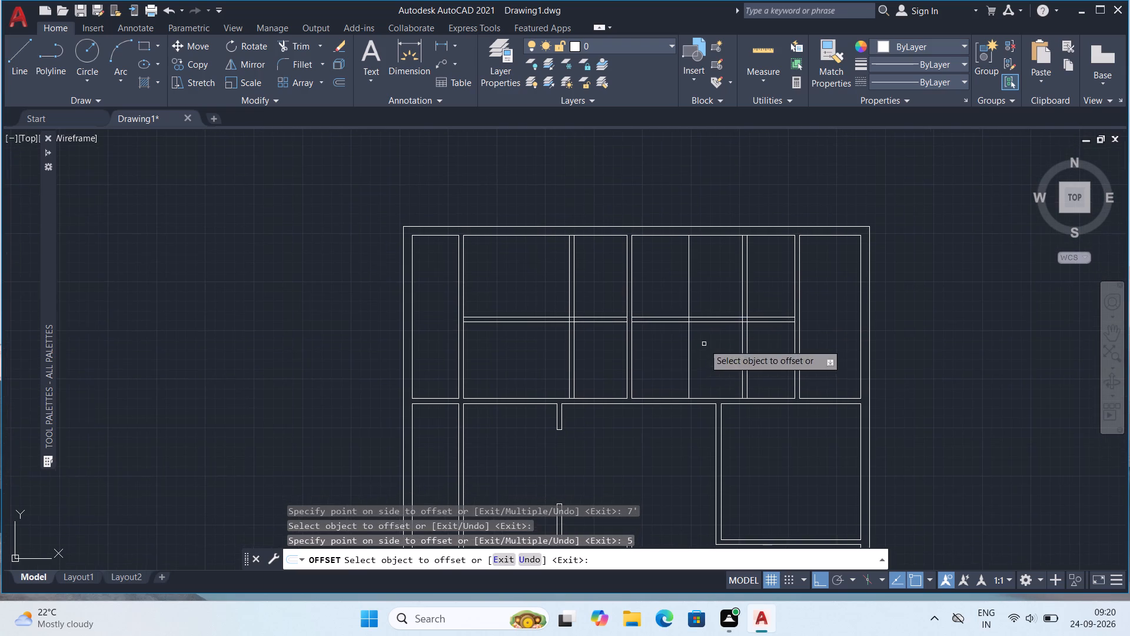
pyautogui.press('Escape')
# Delete the stray single vertical line in the middle of the top row's right large room.
pyautogui.click(688, 295)
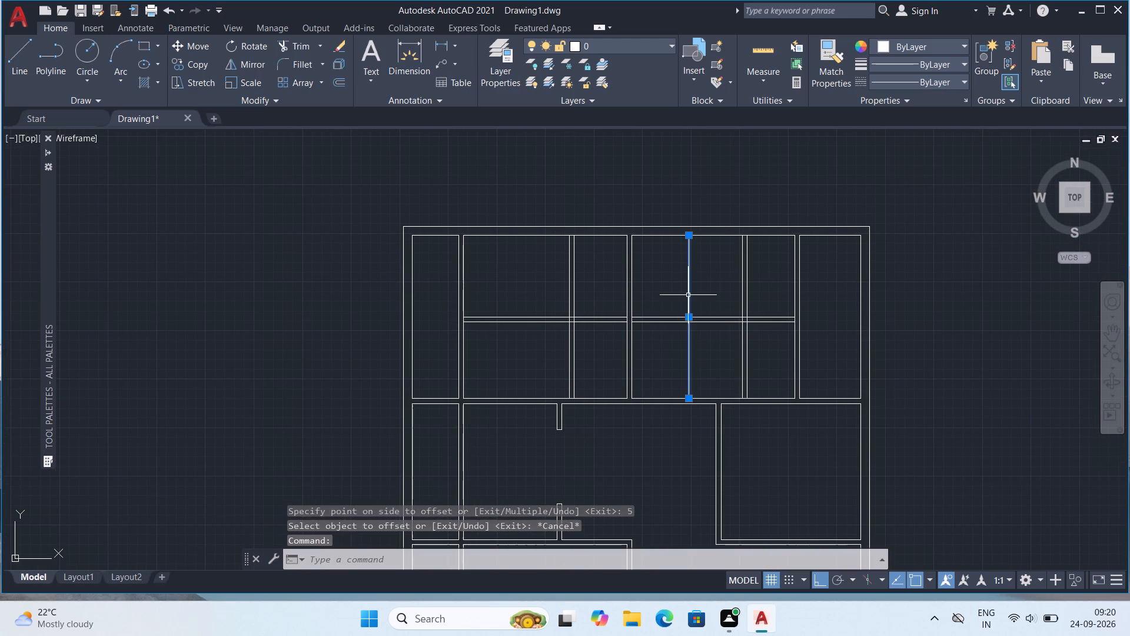
pyautogui.press('Delete')
# Trim the new partition lines in both top large rooms so each pair encloses a small room in the upper-right corner.
pyautogui.moveTo(644, 372); pyautogui.dragTo(669, 348, button='middle')
pyautogui.press('t')
pyautogui.press('r')
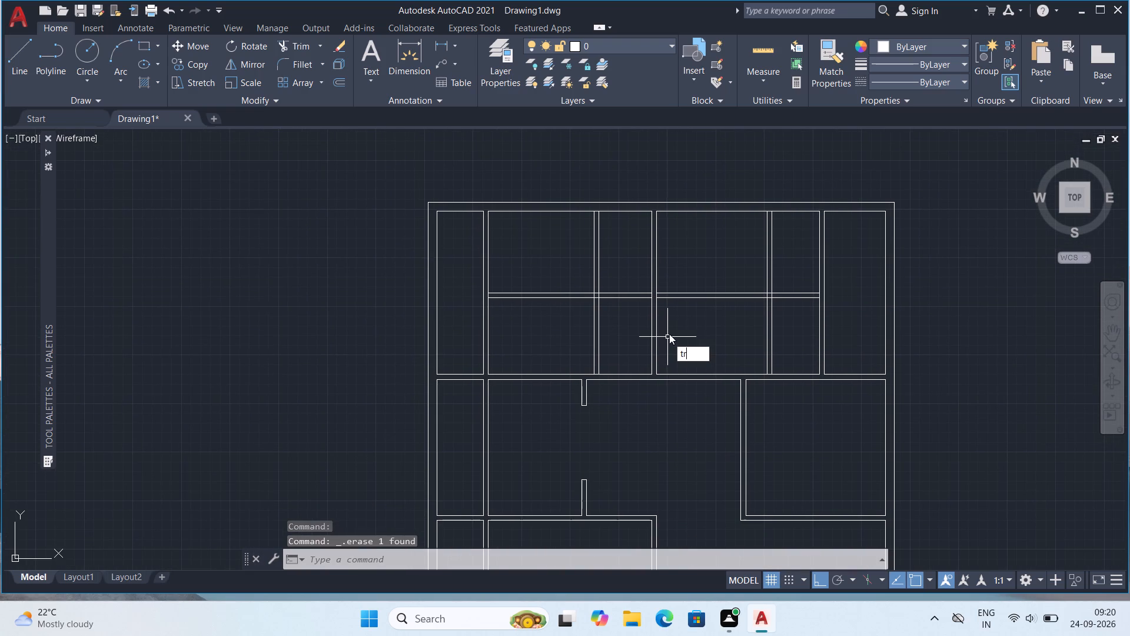
pyautogui.press('Return')
pyautogui.moveTo(533, 264); pyautogui.dragTo(623, 331)
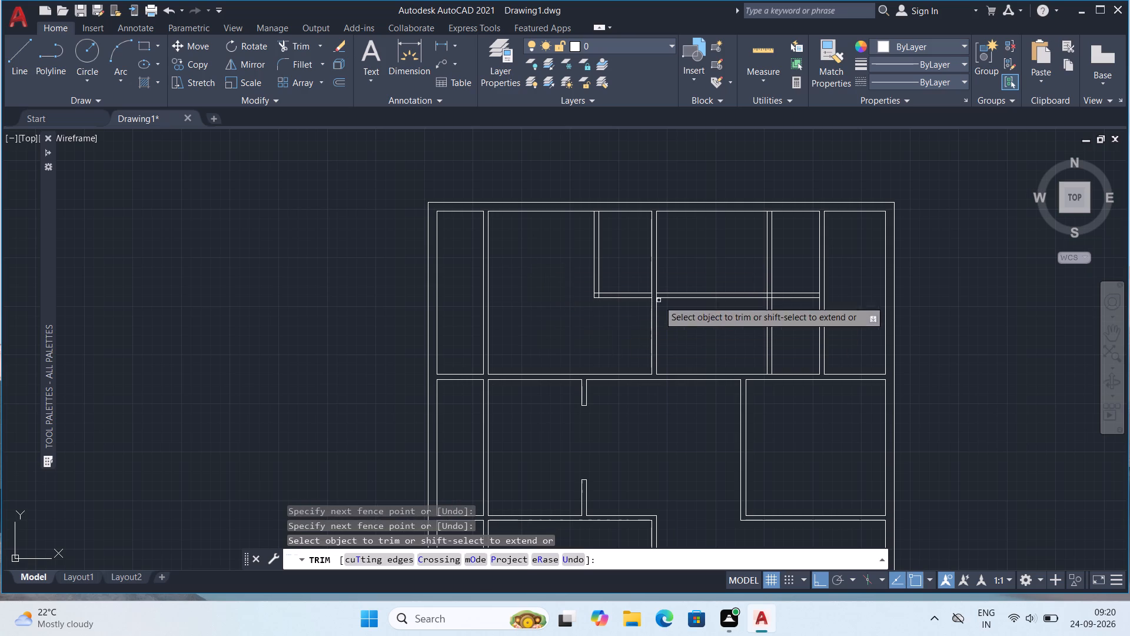
pyautogui.moveTo(714, 270); pyautogui.dragTo(772, 319)
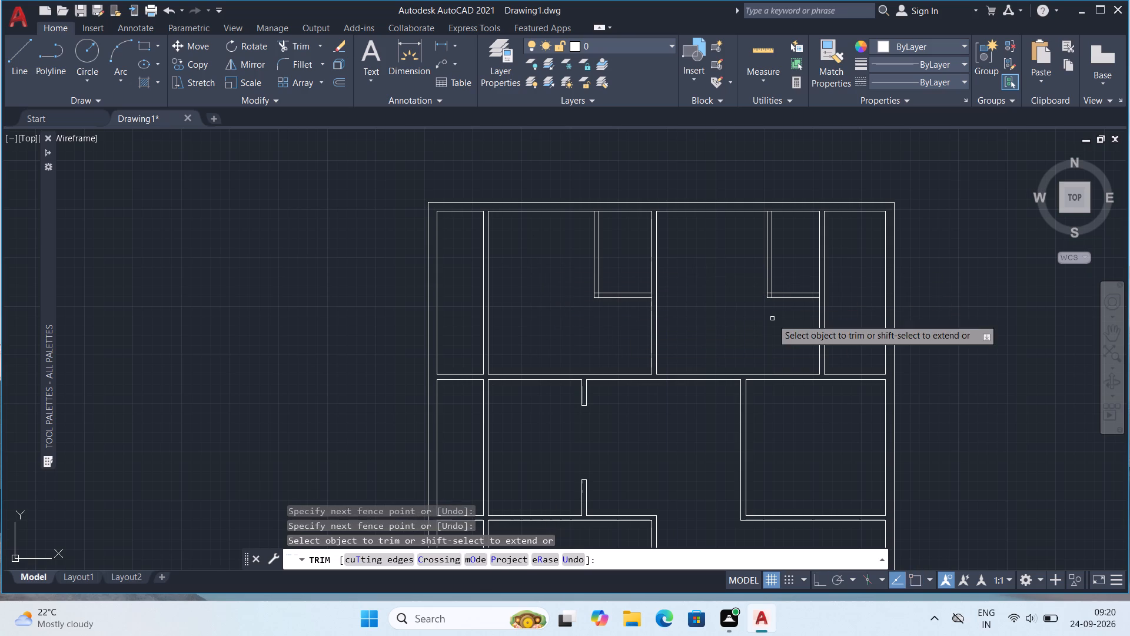
# Trim the overlapping line ends inside the lower-left partition corners of both new small rooms.
pyautogui.scroll(4, 597, 285)
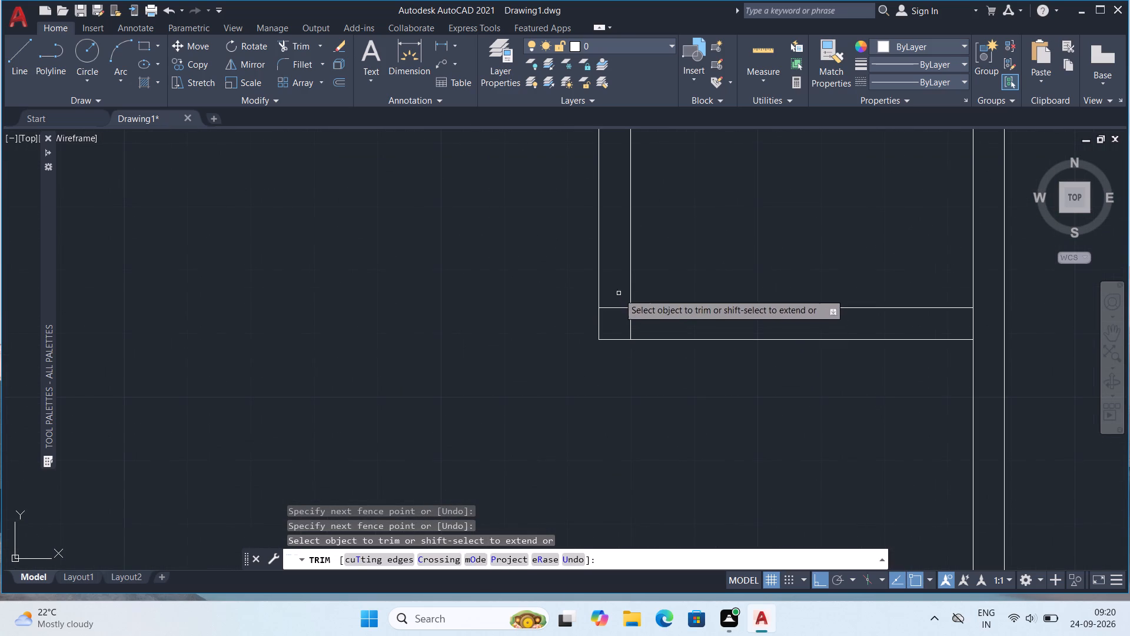
pyautogui.moveTo(617, 288); pyautogui.dragTo(659, 323)
pyautogui.scroll(-3, 688, 311)
pyautogui.moveTo(870, 338); pyautogui.dragTo(609, 355, button='middle')
pyautogui.scroll(5, 687, 337)
pyautogui.moveTo(788, 249); pyautogui.dragTo(855, 284)
pyautogui.scroll(-5, 866, 286)
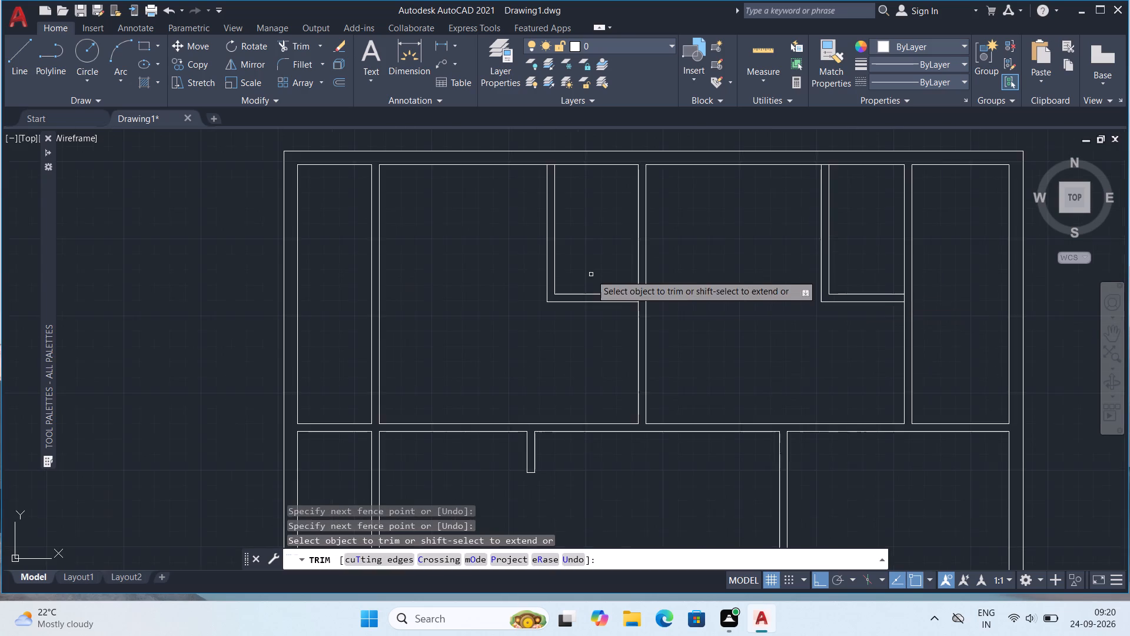
# Trim the outer wall's inner line between the partition faces where both new vertical partitions meet the top wall.
pyautogui.scroll(-2, 591, 274)
pyautogui.scroll(5, 577, 236)
pyautogui.moveTo(607, 204); pyautogui.dragTo(601, 366, button='middle')
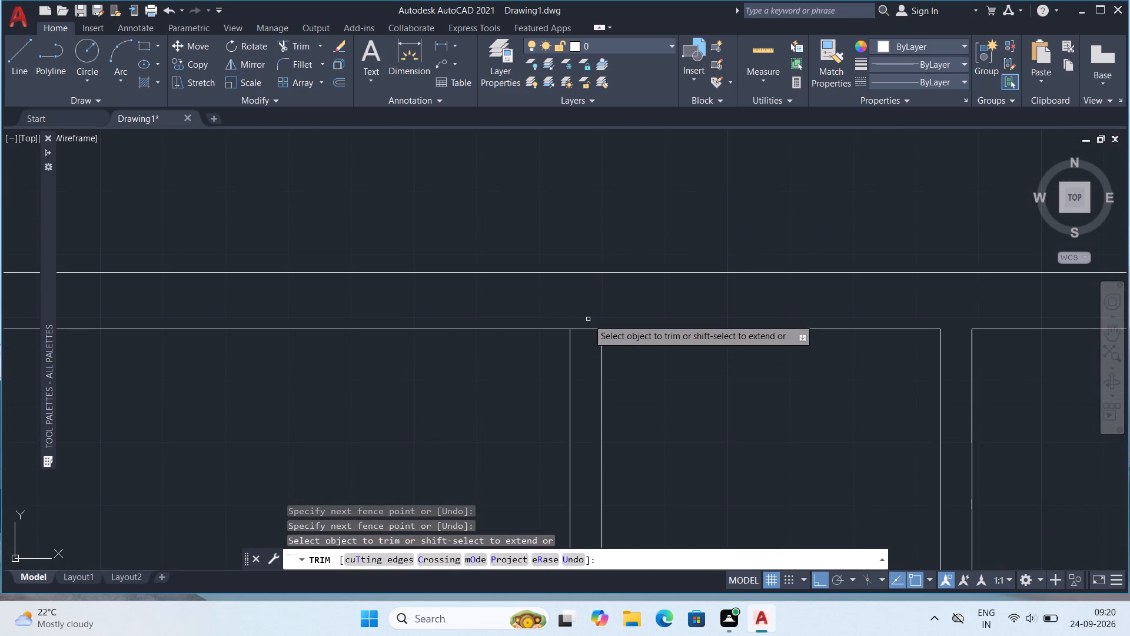
pyautogui.moveTo(593, 317); pyautogui.dragTo(585, 344)
pyautogui.scroll(-2, 605, 326)
pyautogui.moveTo(890, 366); pyautogui.dragTo(511, 392, button='middle')
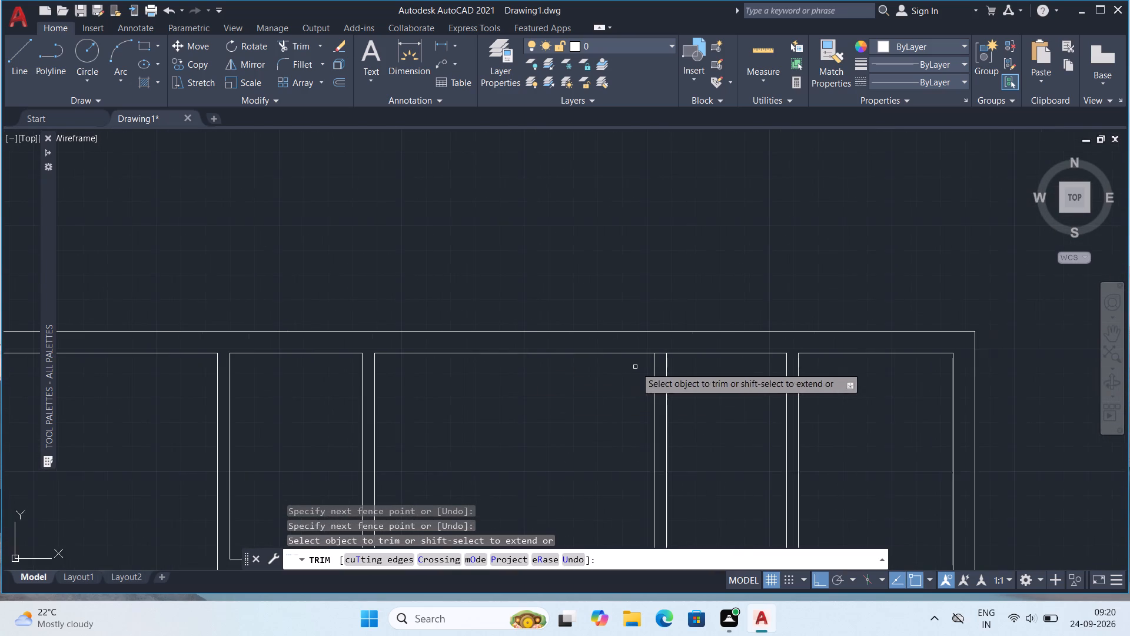
pyautogui.scroll(4, 692, 366)
pyautogui.moveTo(471, 295); pyautogui.dragTo(463, 341)
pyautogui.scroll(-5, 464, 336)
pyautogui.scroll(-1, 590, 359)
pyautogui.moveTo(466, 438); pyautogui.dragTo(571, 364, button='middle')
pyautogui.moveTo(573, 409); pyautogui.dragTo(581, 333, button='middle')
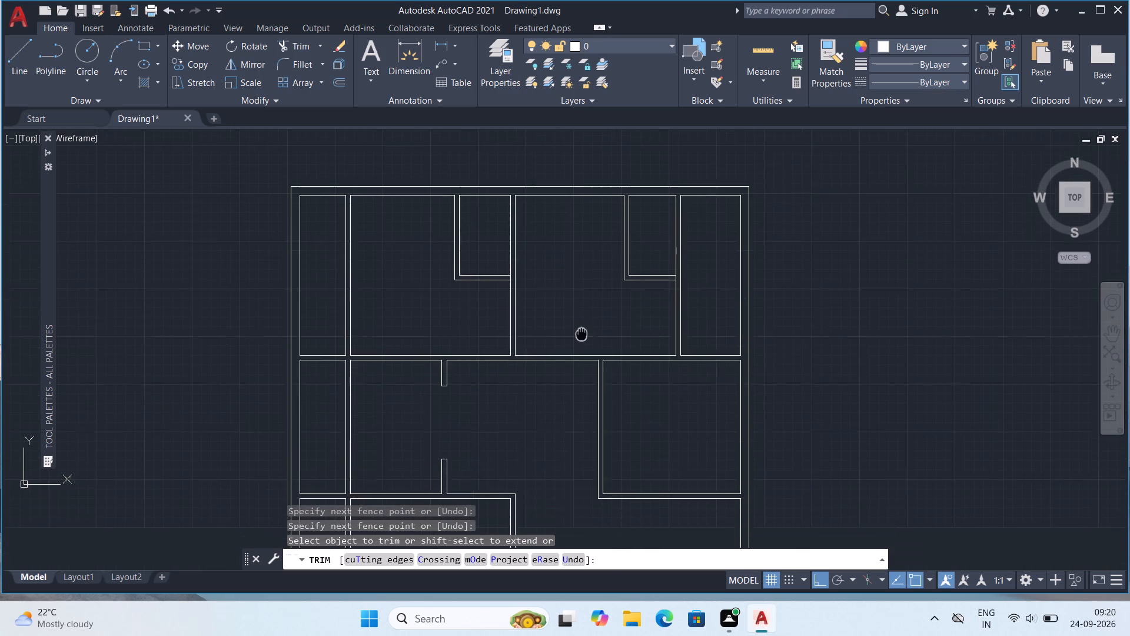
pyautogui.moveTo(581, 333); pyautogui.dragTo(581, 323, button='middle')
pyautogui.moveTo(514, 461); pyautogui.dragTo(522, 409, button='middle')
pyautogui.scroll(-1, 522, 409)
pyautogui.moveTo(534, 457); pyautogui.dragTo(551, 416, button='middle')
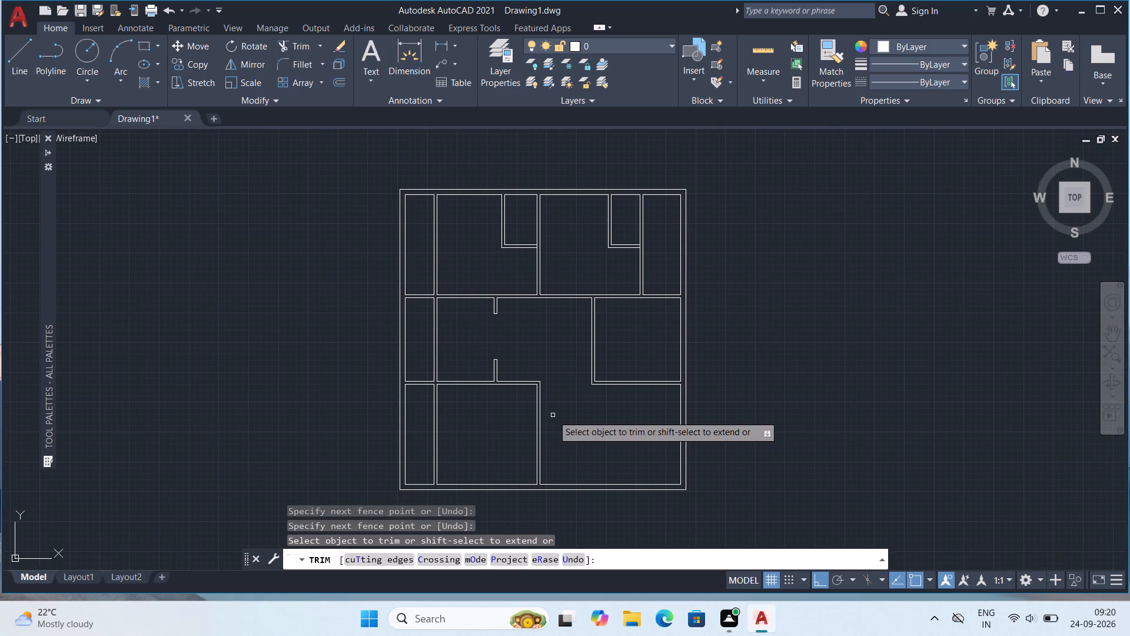
# Examine the layout of the rooms and partitions across the floor plan, from the top row down to the bottom row.
pyautogui.press('Escape')
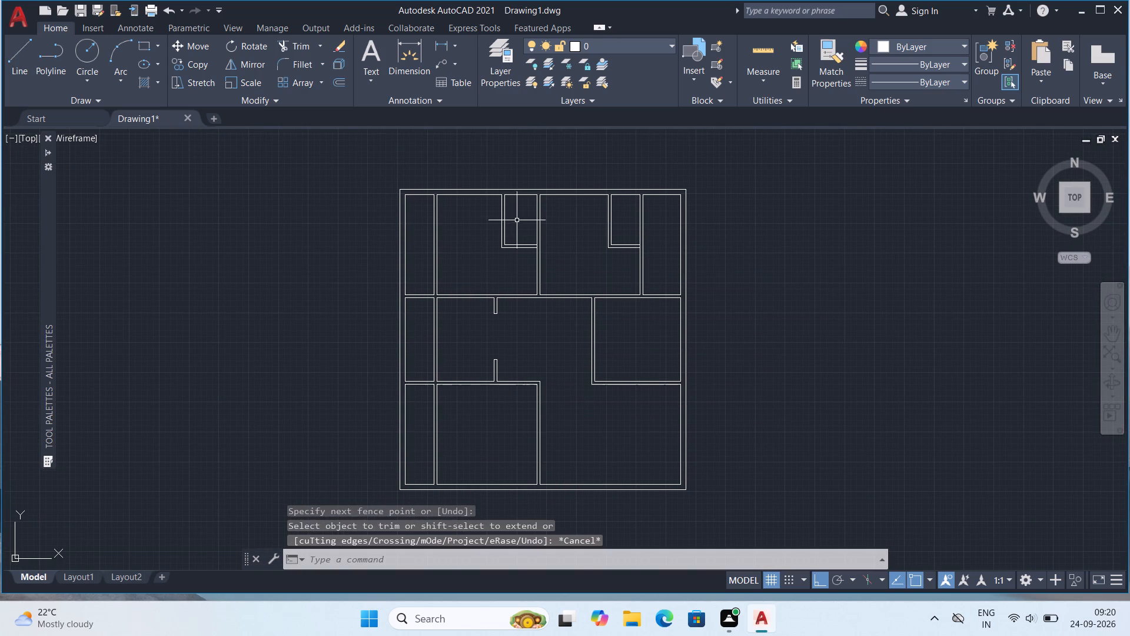
pyautogui.moveTo(451, 289); pyautogui.dragTo(482, 269, button='middle')
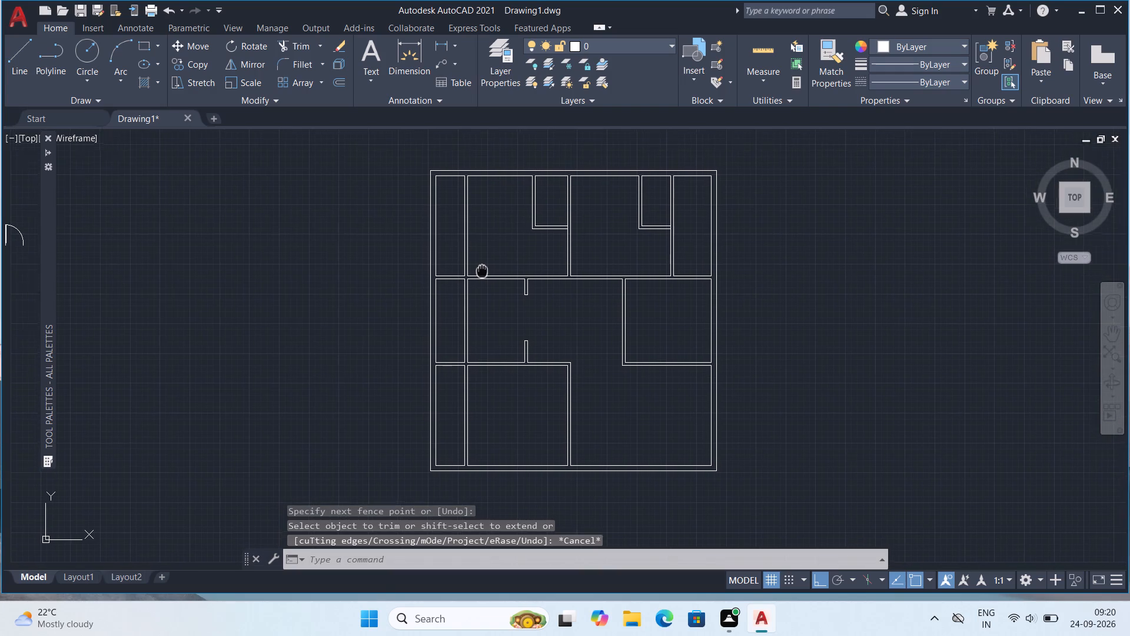
pyautogui.moveTo(482, 269); pyautogui.dragTo(471, 257, button='middle')
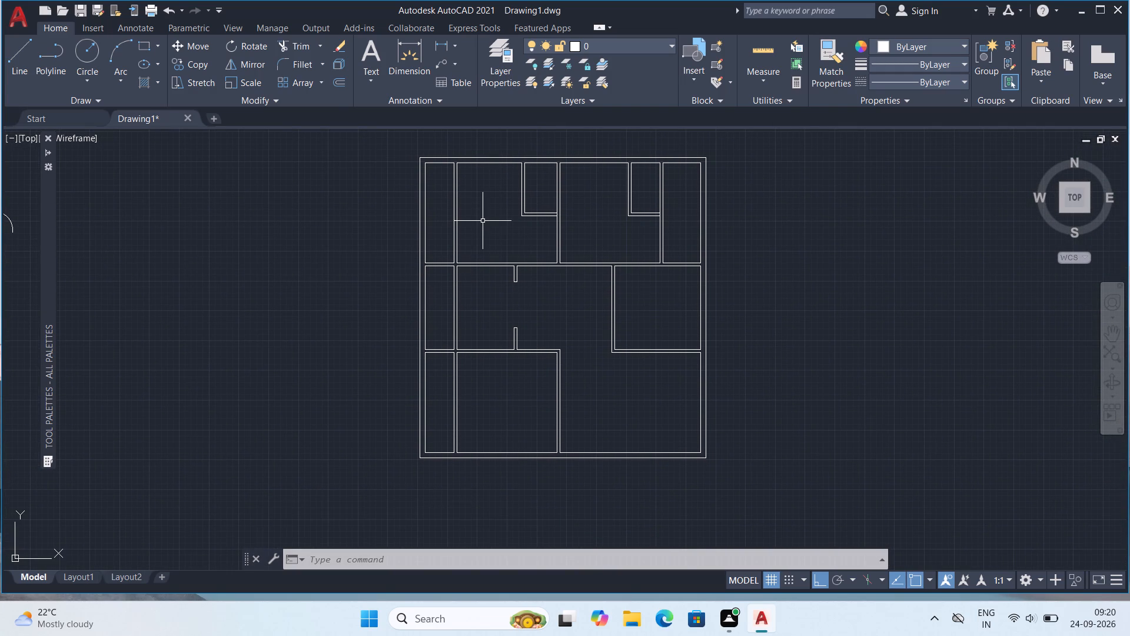
pyautogui.scroll(1, 483, 221)
pyautogui.scroll(-1, 483, 221)
pyautogui.moveTo(483, 221); pyautogui.dragTo(501, 225, button='middle')
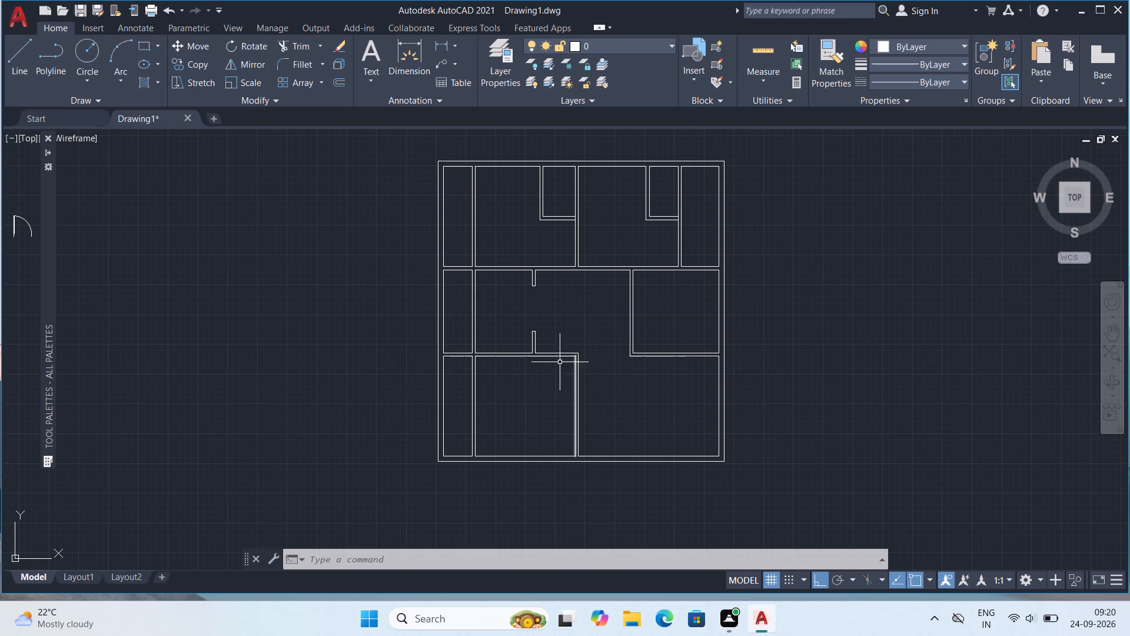
pyautogui.moveTo(519, 411); pyautogui.dragTo(511, 385, button='middle')
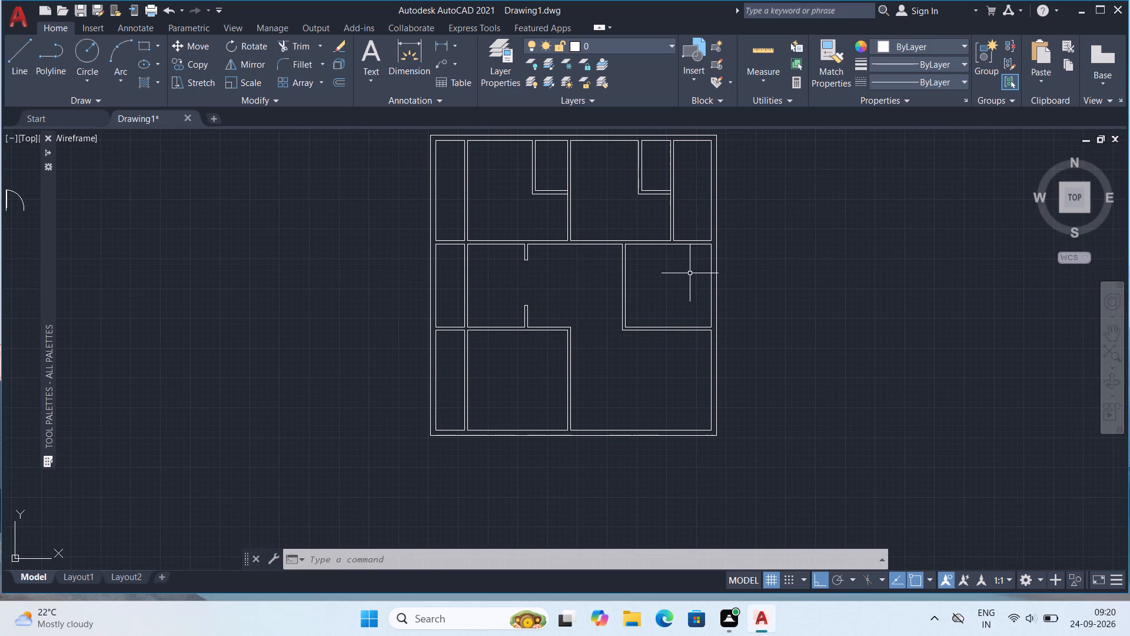
pyautogui.moveTo(640, 320); pyautogui.dragTo(639, 339, button='middle')
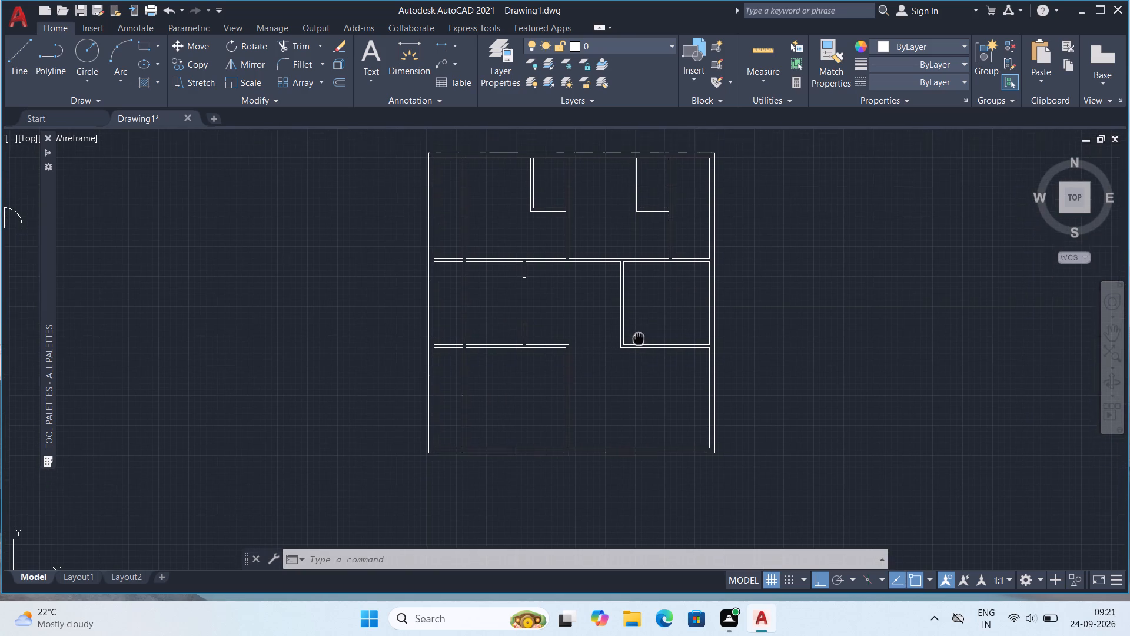
pyautogui.moveTo(639, 339); pyautogui.dragTo(632, 372, button='middle')
pyautogui.scroll(1, 626, 365)
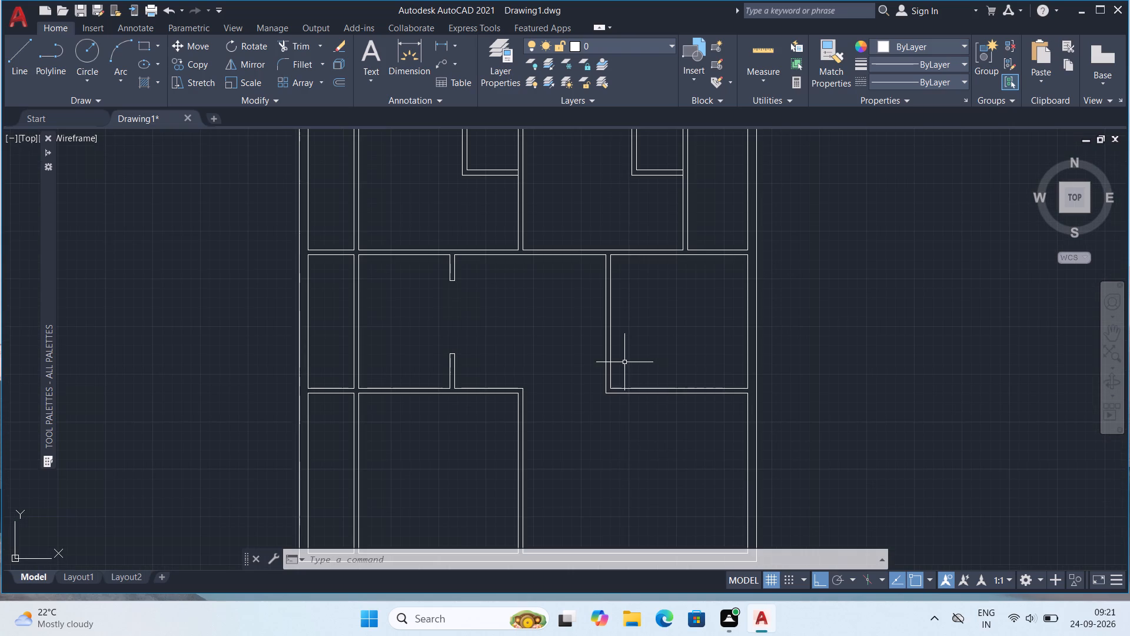
pyautogui.moveTo(742, 320); pyautogui.dragTo(649, 344, button='middle')
pyautogui.scroll(1, 643, 365)
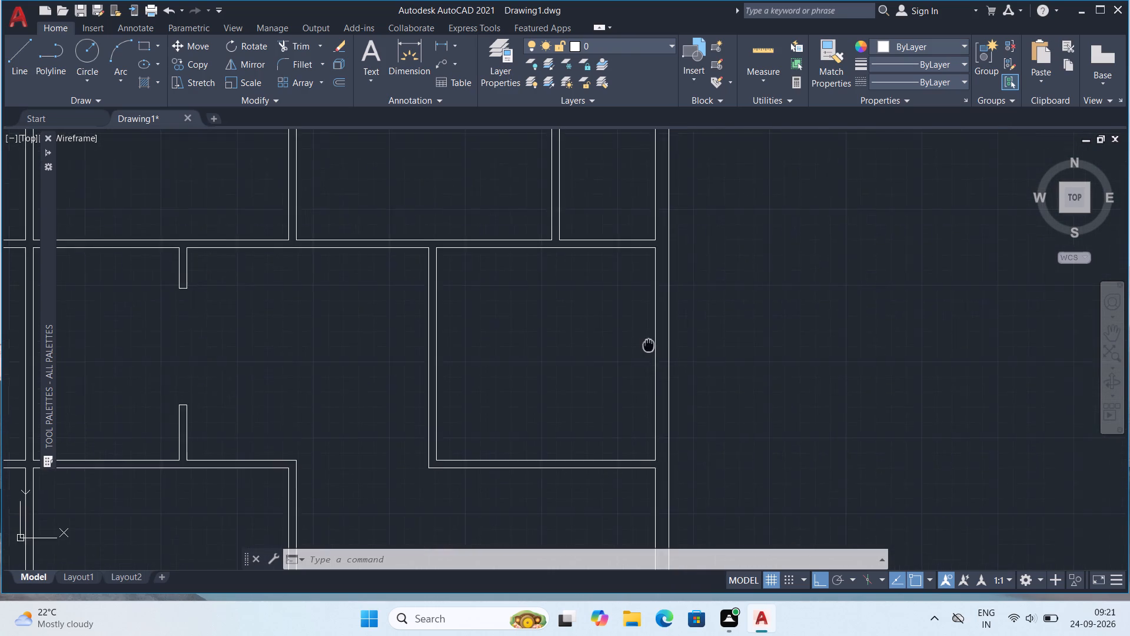
pyautogui.moveTo(649, 344); pyautogui.dragTo(674, 273, button='middle')
pyautogui.scroll(-1, 662, 289)
pyautogui.moveTo(632, 389); pyautogui.dragTo(639, 409, button='middle')
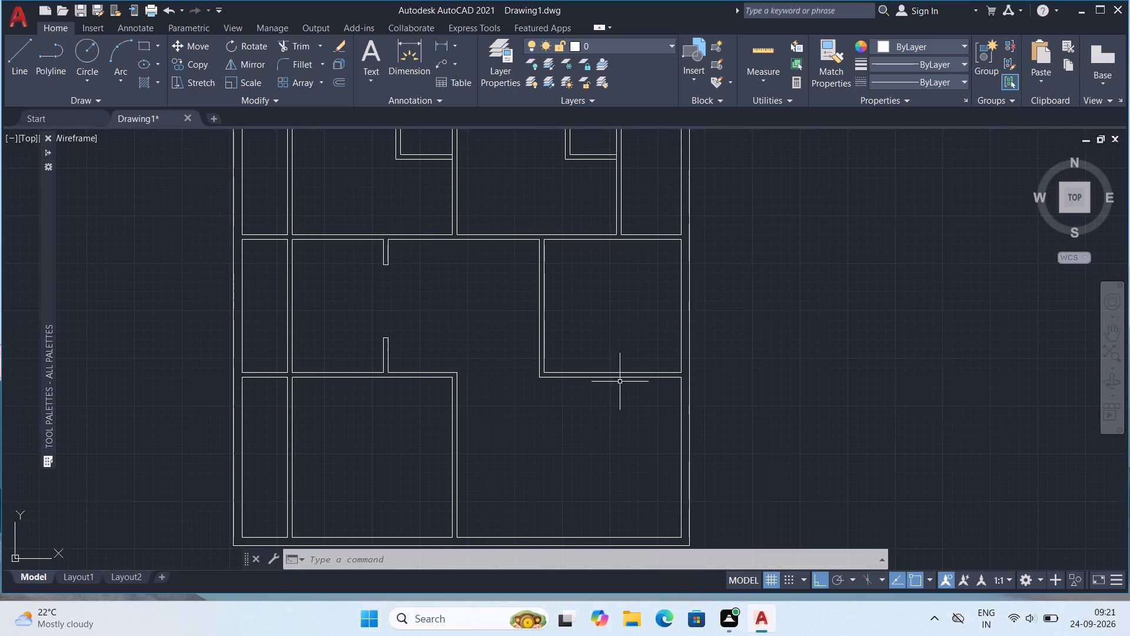
pyautogui.moveTo(571, 408); pyautogui.dragTo(624, 421, button='middle')
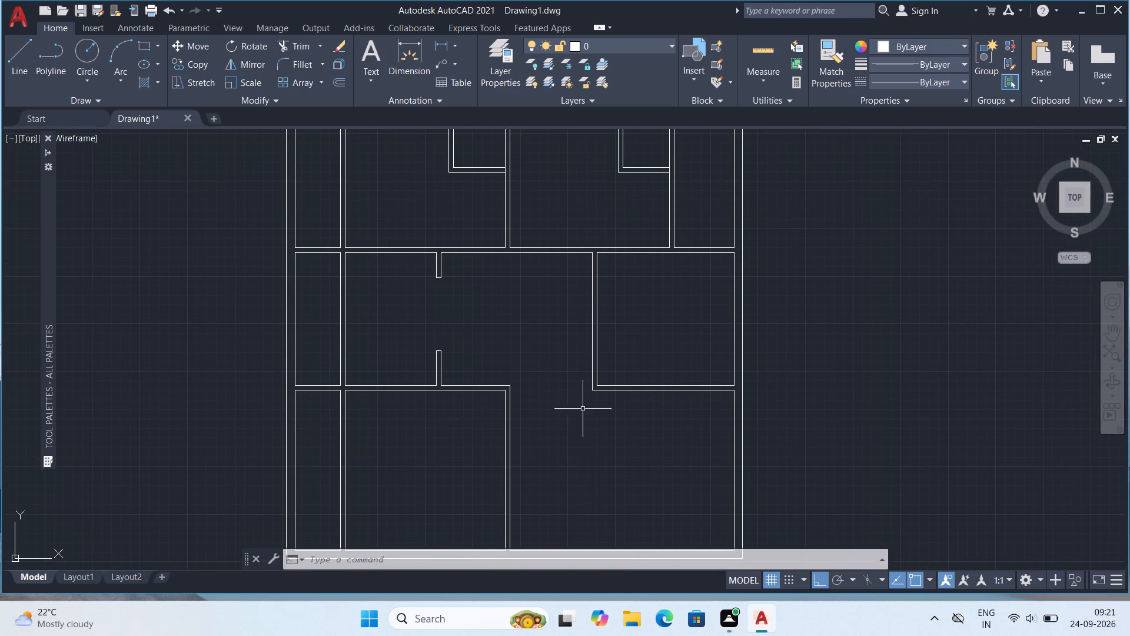
pyautogui.moveTo(462, 442); pyautogui.dragTo(477, 409, button='middle')
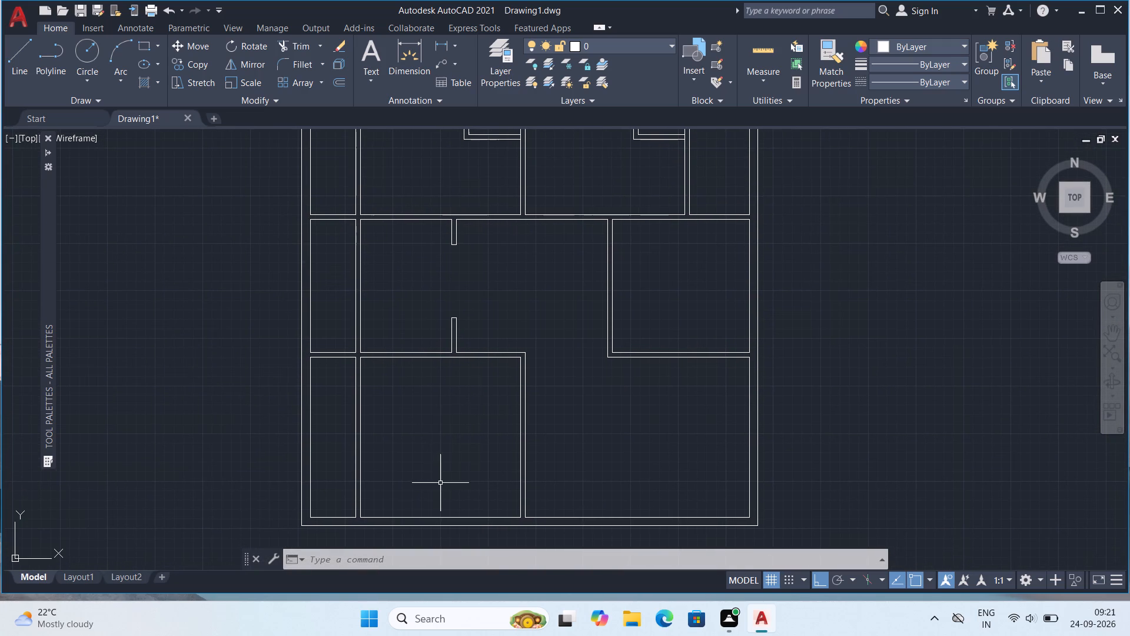
pyautogui.moveTo(440, 473); pyautogui.dragTo(440, 465, button='middle')
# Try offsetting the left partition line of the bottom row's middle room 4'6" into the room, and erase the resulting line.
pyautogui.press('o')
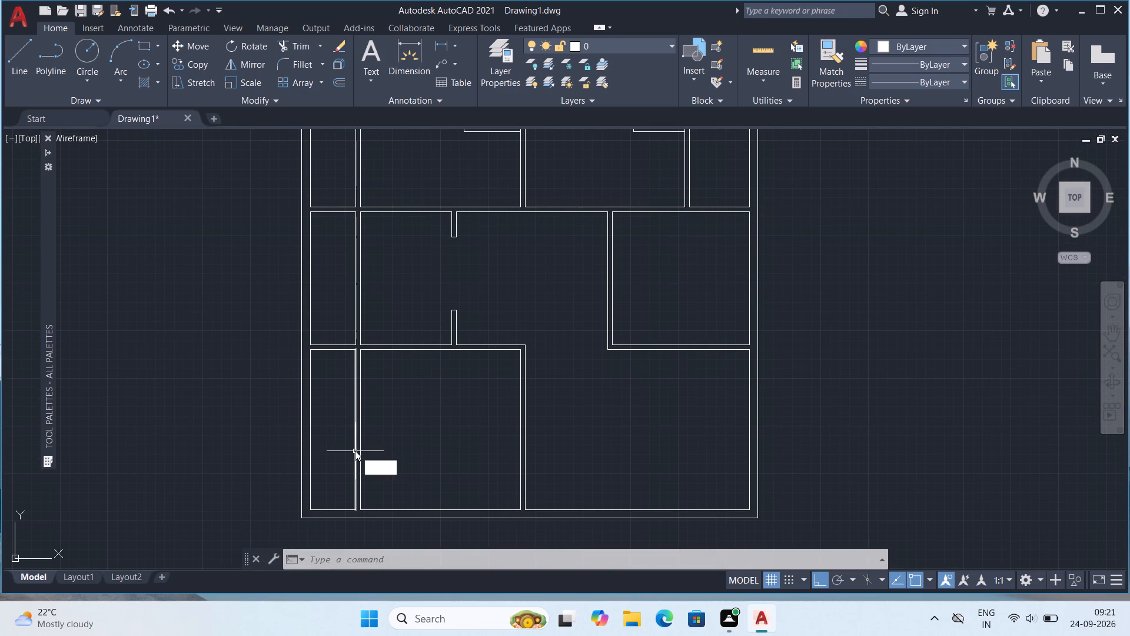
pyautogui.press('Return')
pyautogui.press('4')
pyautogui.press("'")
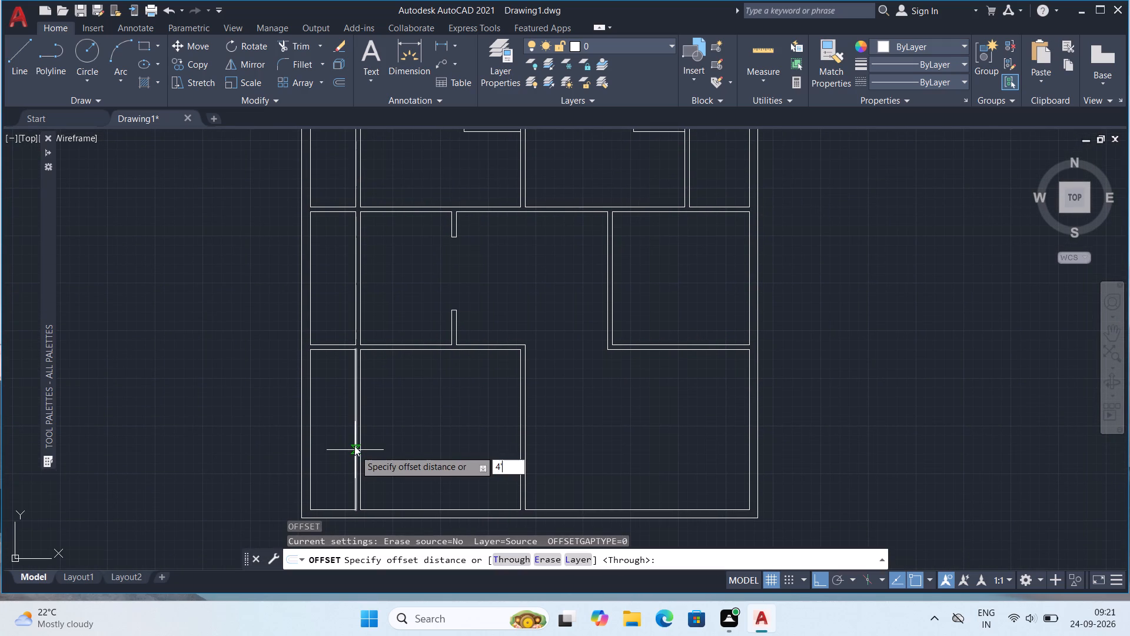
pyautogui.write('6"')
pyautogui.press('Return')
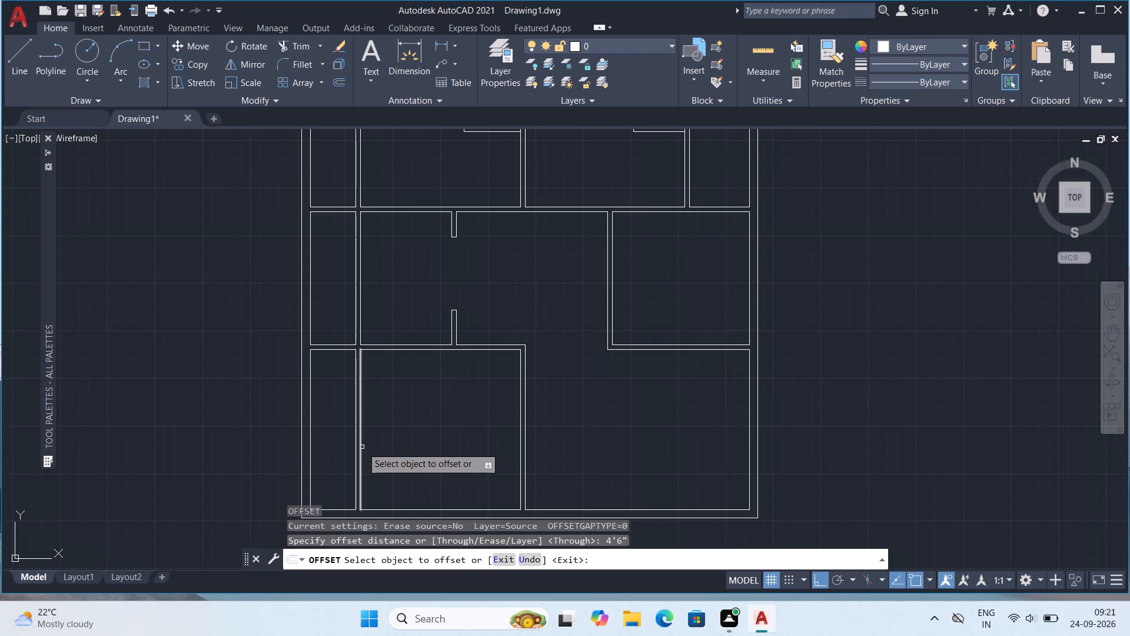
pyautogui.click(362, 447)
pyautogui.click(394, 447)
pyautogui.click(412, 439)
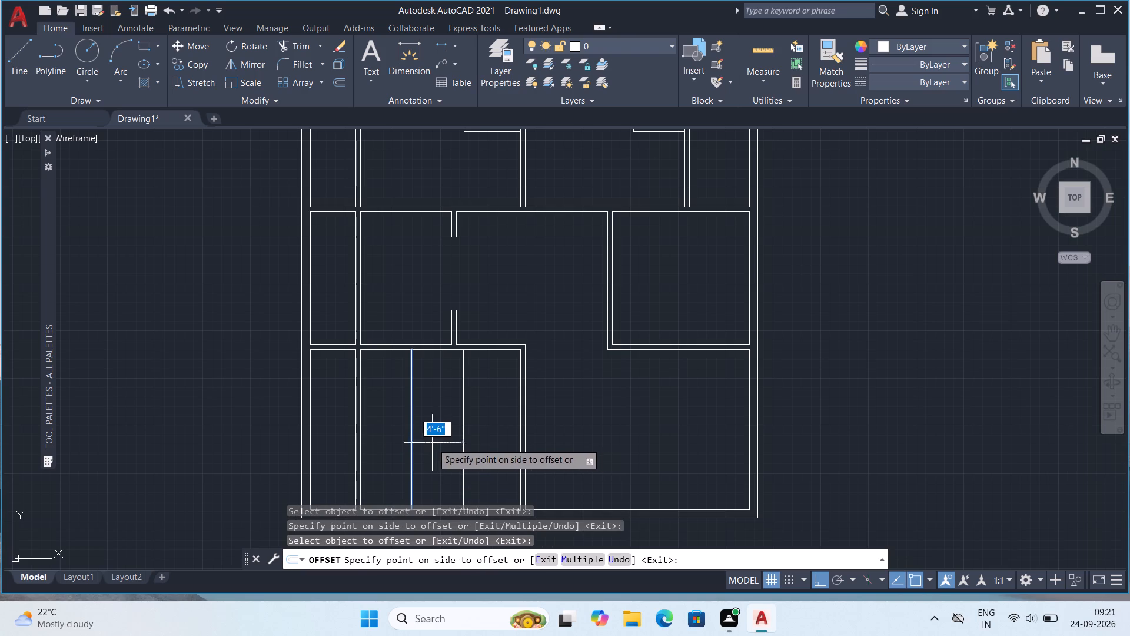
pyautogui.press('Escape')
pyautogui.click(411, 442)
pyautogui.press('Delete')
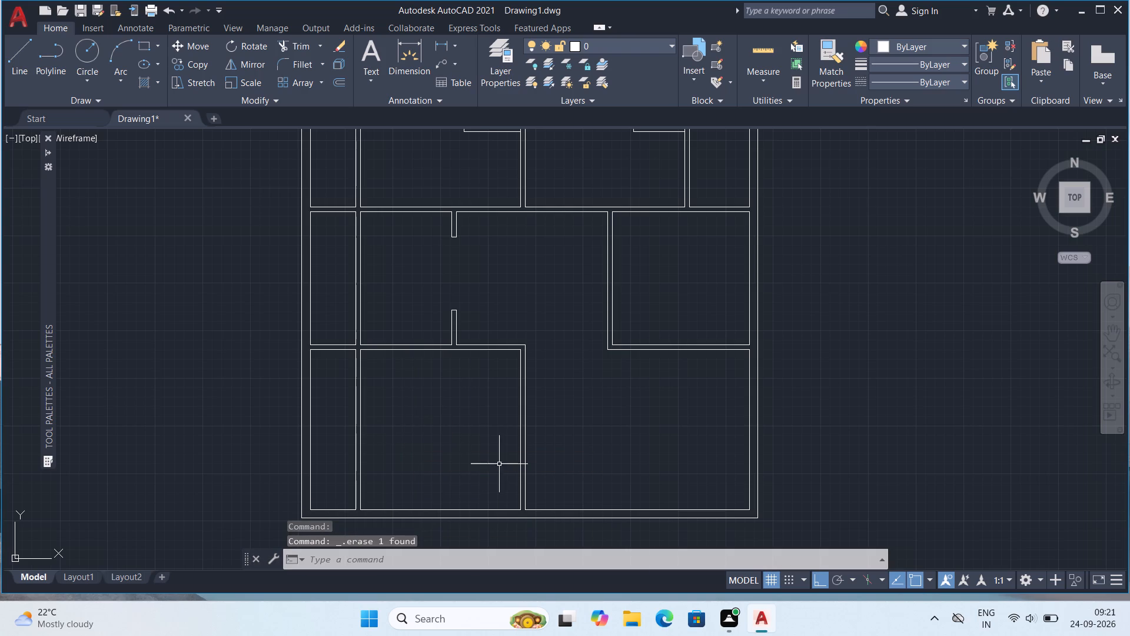
# Add a 5" vertical partition in the bottom row's middle room by offsetting its right wall line 4'6" inward and that copy 5" further.
pyautogui.moveTo(528, 461); pyautogui.dragTo(524, 412, button='middle')
pyautogui.press('o')
pyautogui.press('Return')
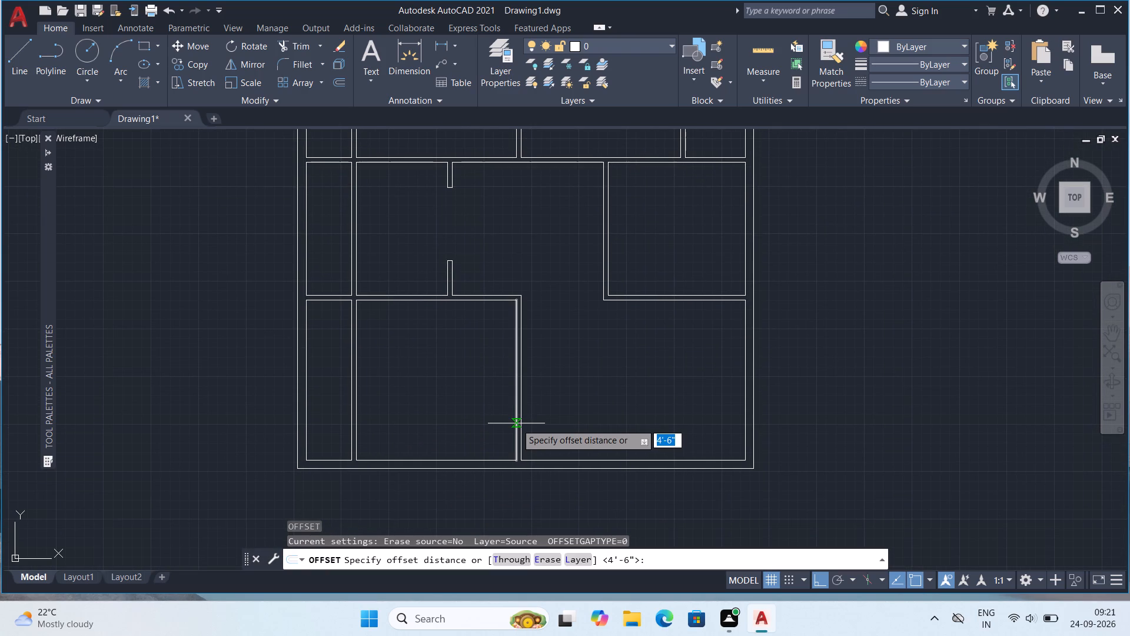
pyautogui.press('4')
pyautogui.write("'6")
pyautogui.hotkey('shift', '"')
pyautogui.press('Return')
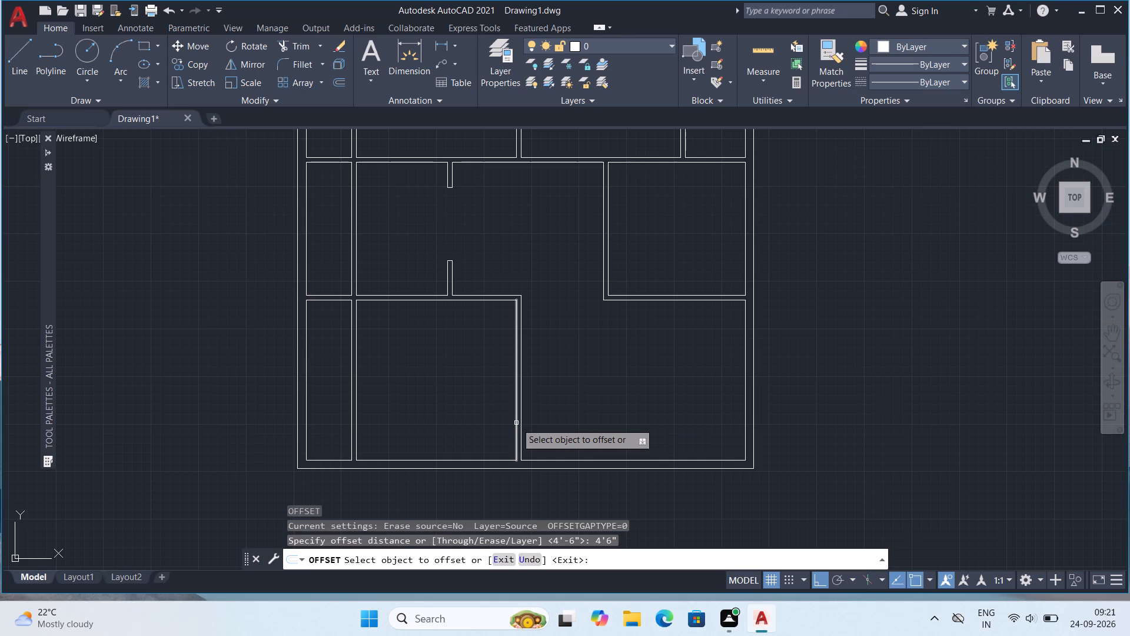
pyautogui.click(516, 422)
pyautogui.click(494, 429)
pyautogui.click(464, 432)
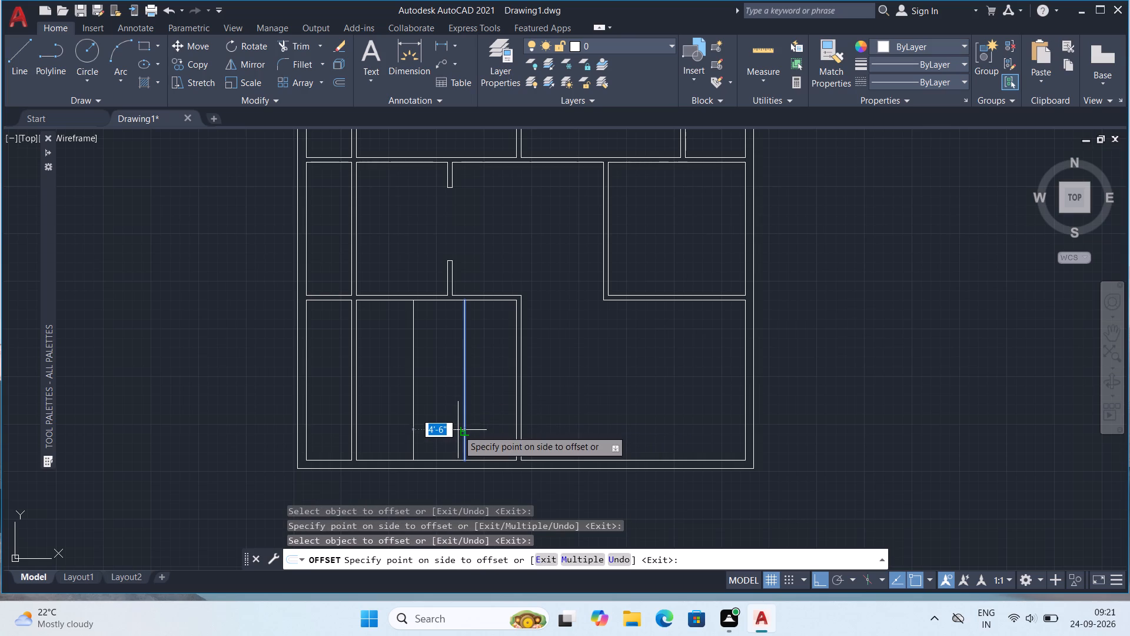
pyautogui.press('4')
pyautogui.press('BackSpace')
pyautogui.write('5"')
pyautogui.press('Return')
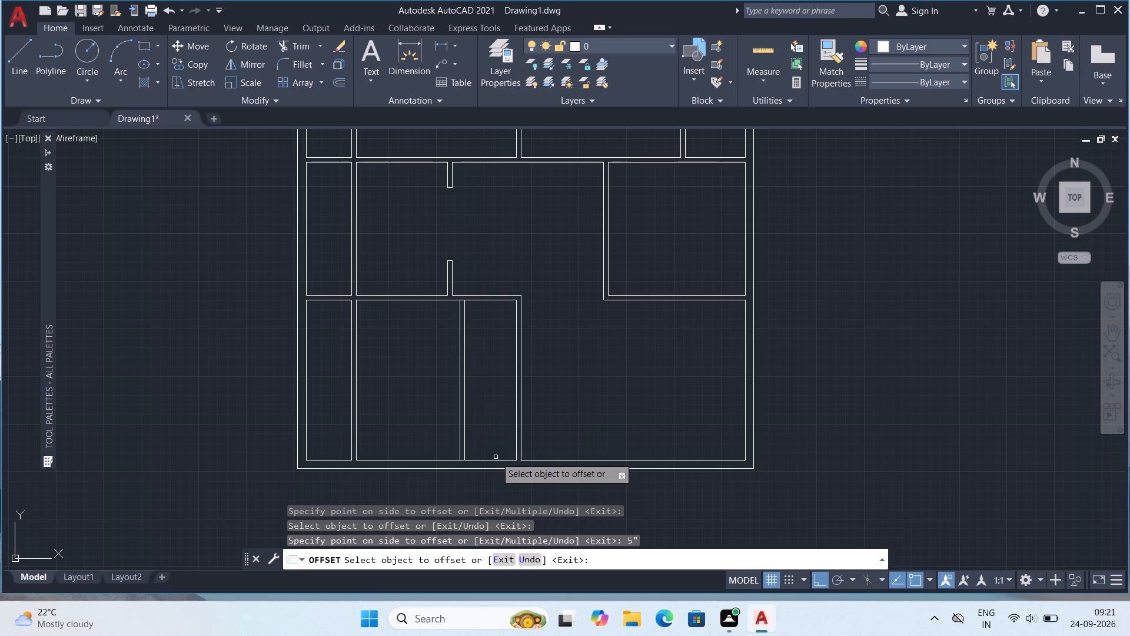
# Add a 5" horizontal partition in the same room by offsetting the bottom wall's inner line 7' up and that copy 5" further.
pyautogui.click(496, 459)
pyautogui.write("7'")
pyautogui.press('Return')
pyautogui.click(491, 378)
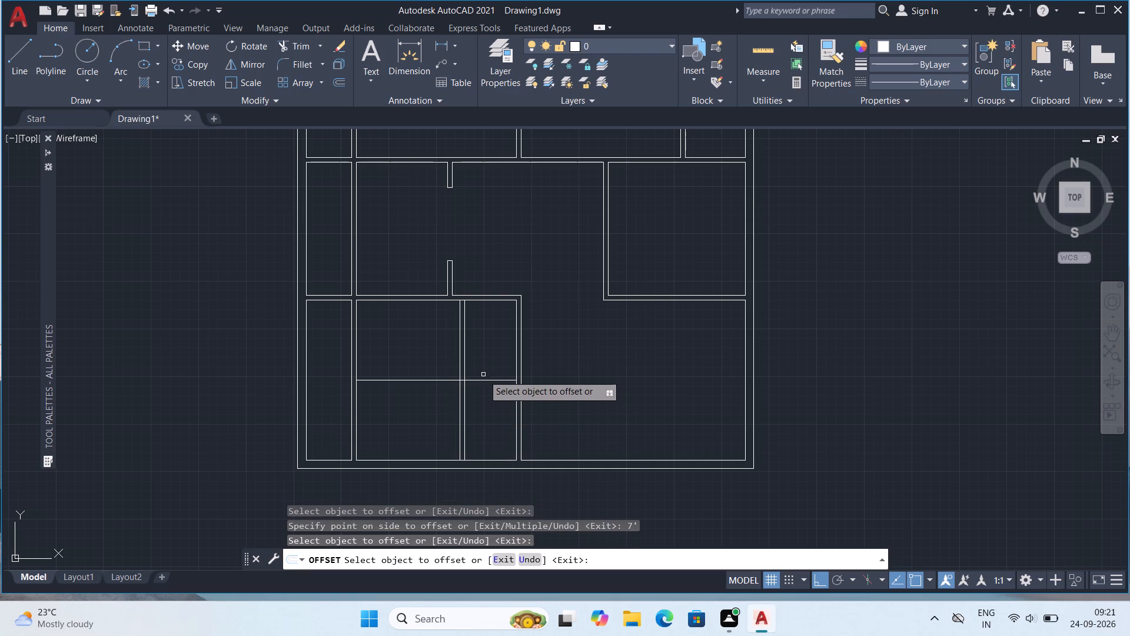
pyautogui.click(484, 382)
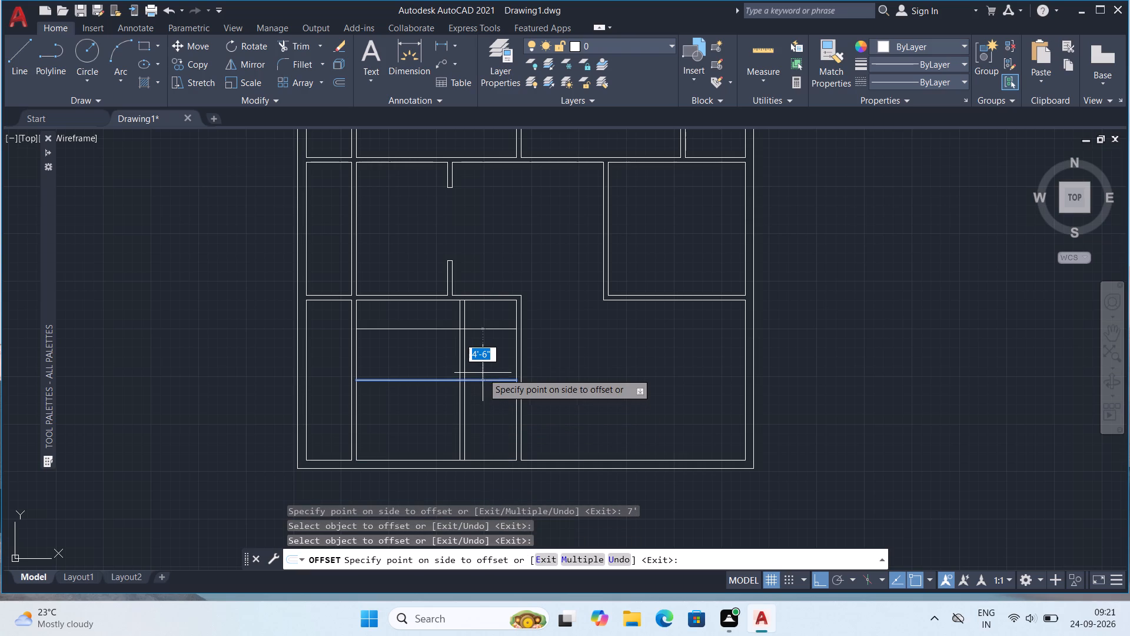
pyautogui.press('5')
pyautogui.hotkey('shift', '"')
pyautogui.press('Return')
pyautogui.moveTo(481, 429); pyautogui.dragTo(524, 443, button='middle')
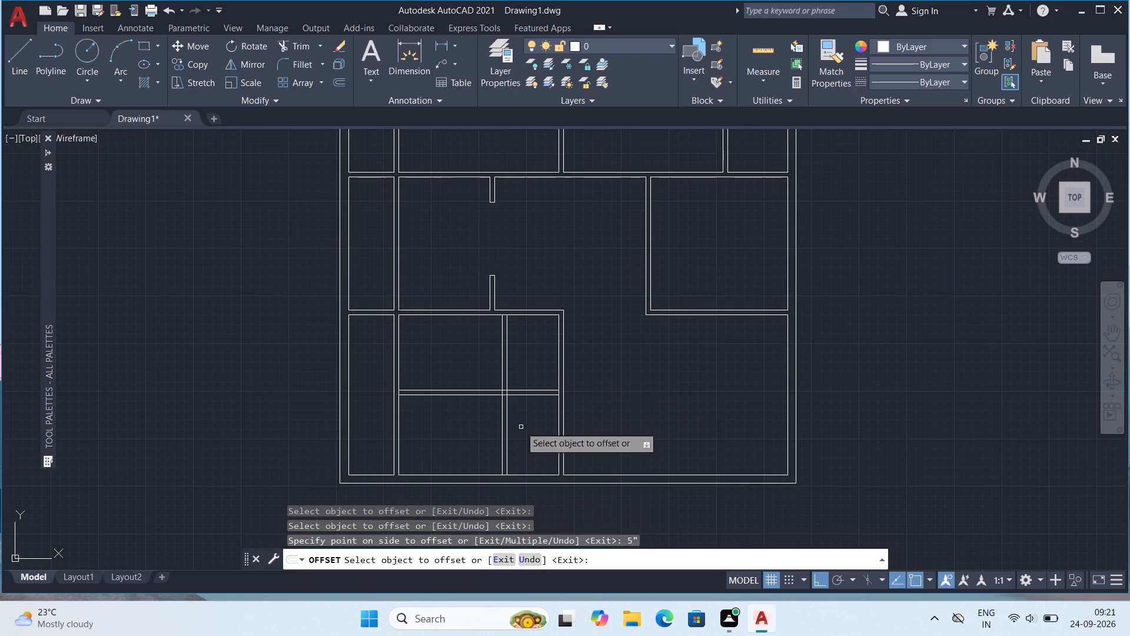
pyautogui.press('Escape')
pyautogui.press('Escape')
pyautogui.press('Escape')
# Trim the new partition lines so both pairs enclose a small room in the lower-right corner of the bottom middle room.
pyautogui.write('tr')
pyautogui.press('Return')
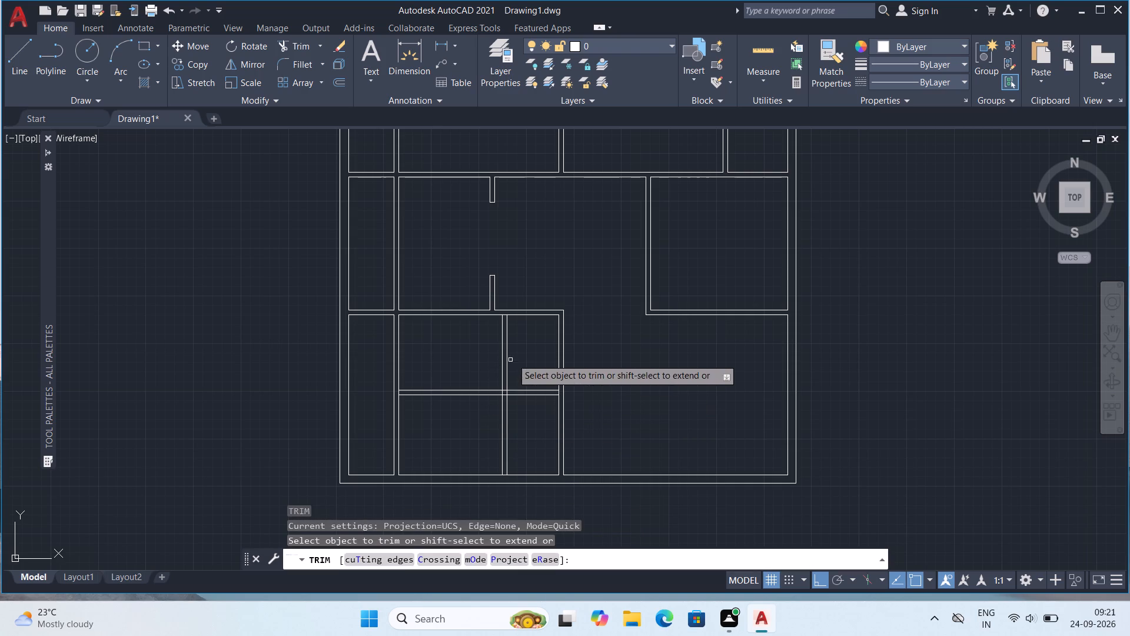
pyautogui.moveTo(526, 334); pyautogui.dragTo(436, 406)
# Trim the overlapping line ends inside the upper-left partition corner of the new small room.
pyautogui.scroll(2, 507, 309)
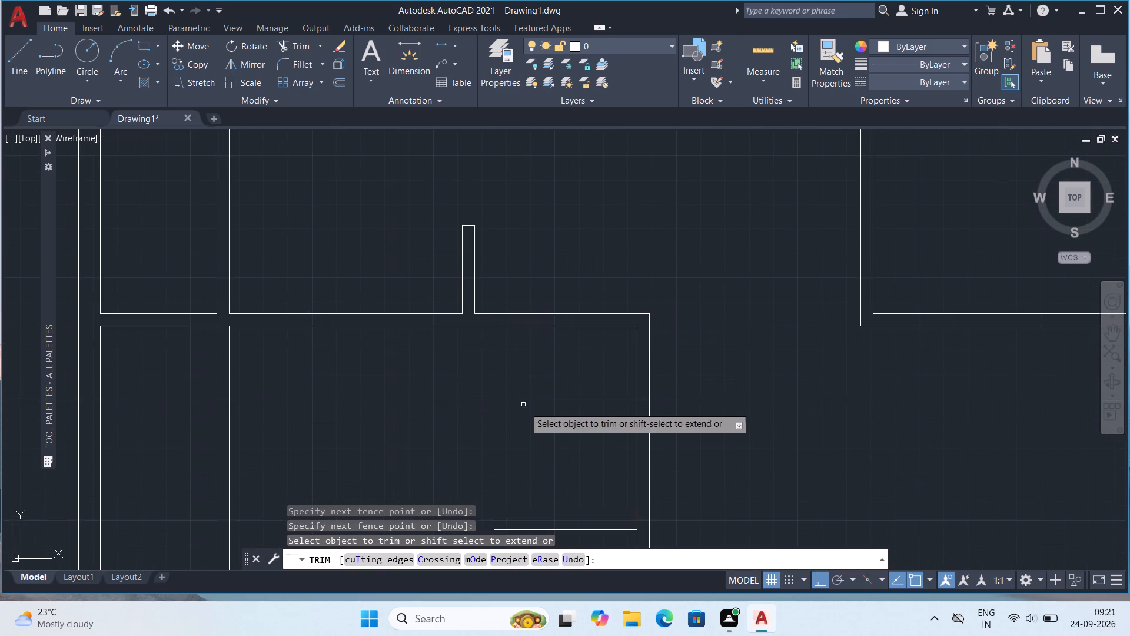
pyautogui.scroll(-1, 526, 449)
pyautogui.moveTo(518, 479); pyautogui.dragTo(462, 346, button='middle')
pyautogui.scroll(4, 491, 413)
pyautogui.moveTo(430, 323); pyautogui.dragTo(549, 560, button='middle')
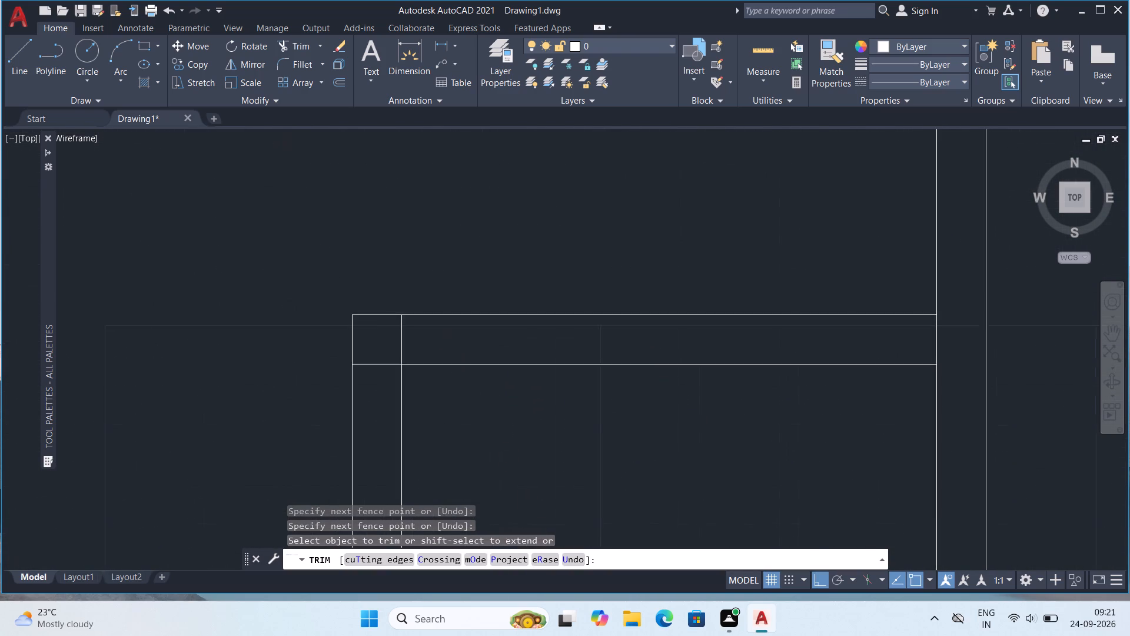
pyautogui.moveTo(549, 560); pyautogui.dragTo(549, 554, button='middle')
pyautogui.scroll(2, 436, 366)
pyautogui.moveTo(394, 277); pyautogui.dragTo(296, 365)
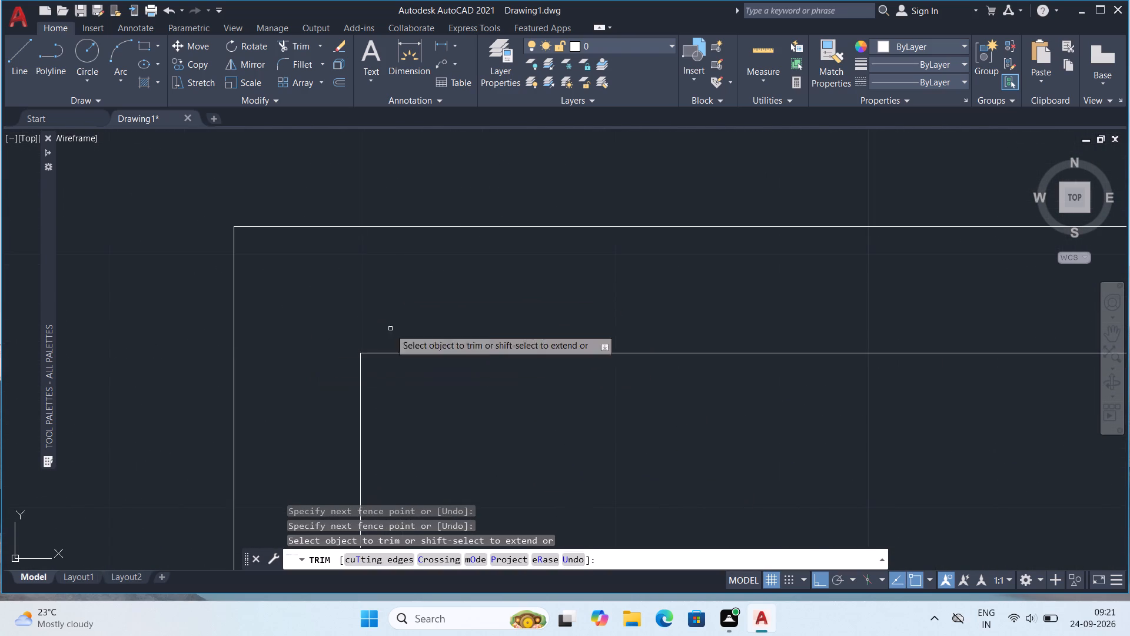
# Trim the wall lines between the partition faces where the new partitions meet the right wall and the bottom outer wall.
pyautogui.scroll(-3, 506, 303)
pyautogui.click(803, 294)
pyautogui.scroll(-2, 727, 353)
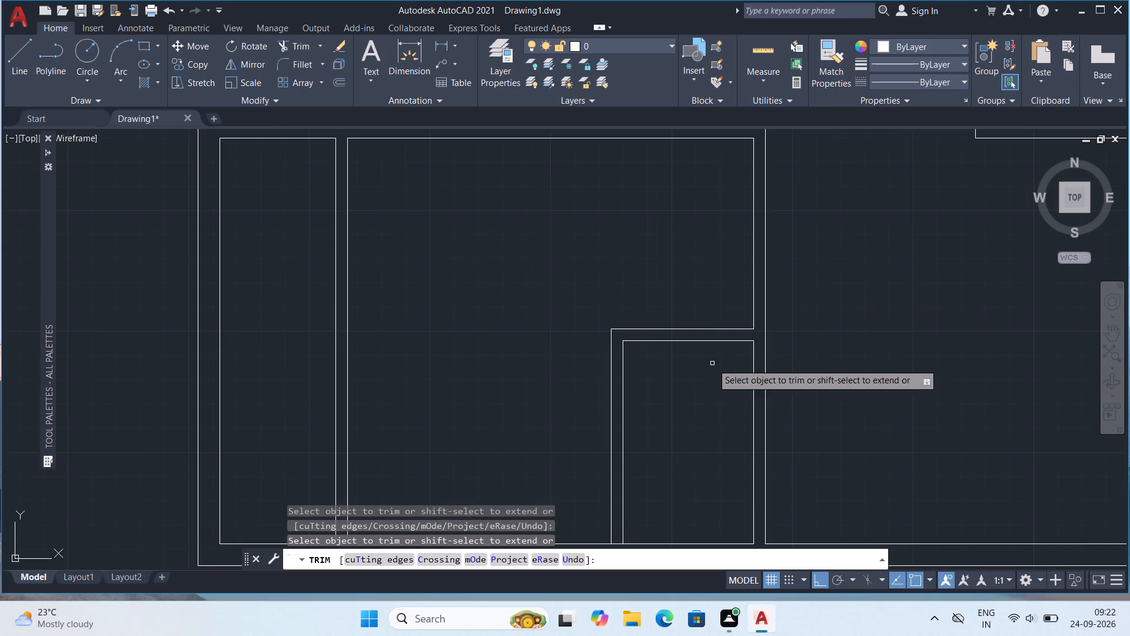
pyautogui.moveTo(630, 475); pyautogui.dragTo(603, 313, button='middle')
pyautogui.scroll(1, 604, 379)
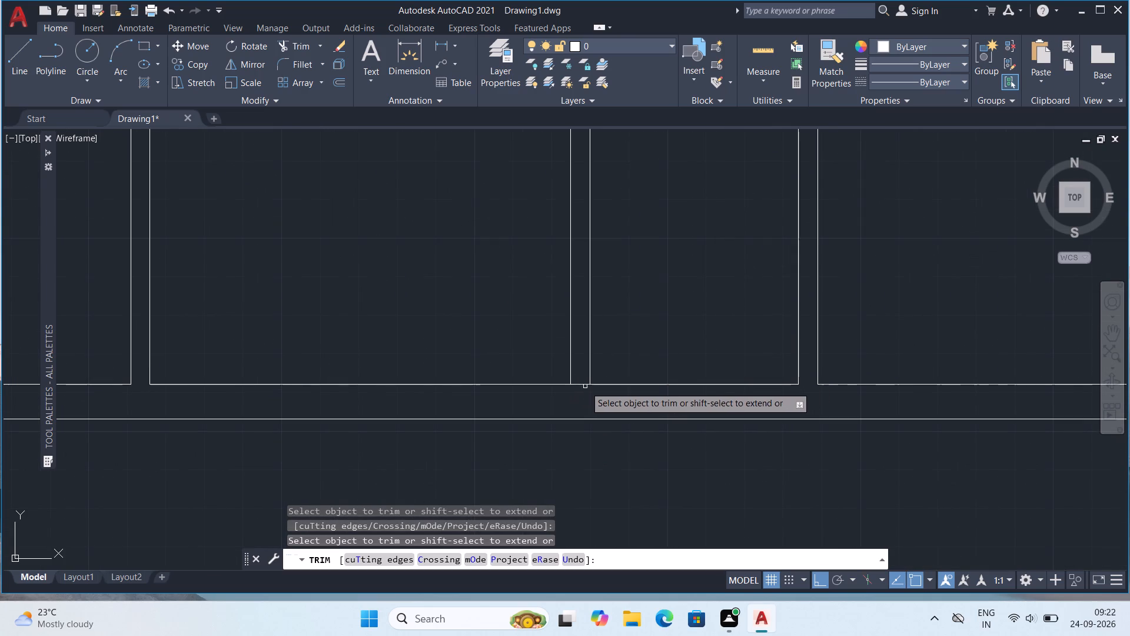
pyautogui.scroll(2, 585, 386)
pyautogui.moveTo(584, 359); pyautogui.dragTo(580, 412)
# Review the whole floor plan, including the new small room in the bottom row.
pyautogui.scroll(-3, 567, 387)
pyautogui.scroll(-1, 506, 330)
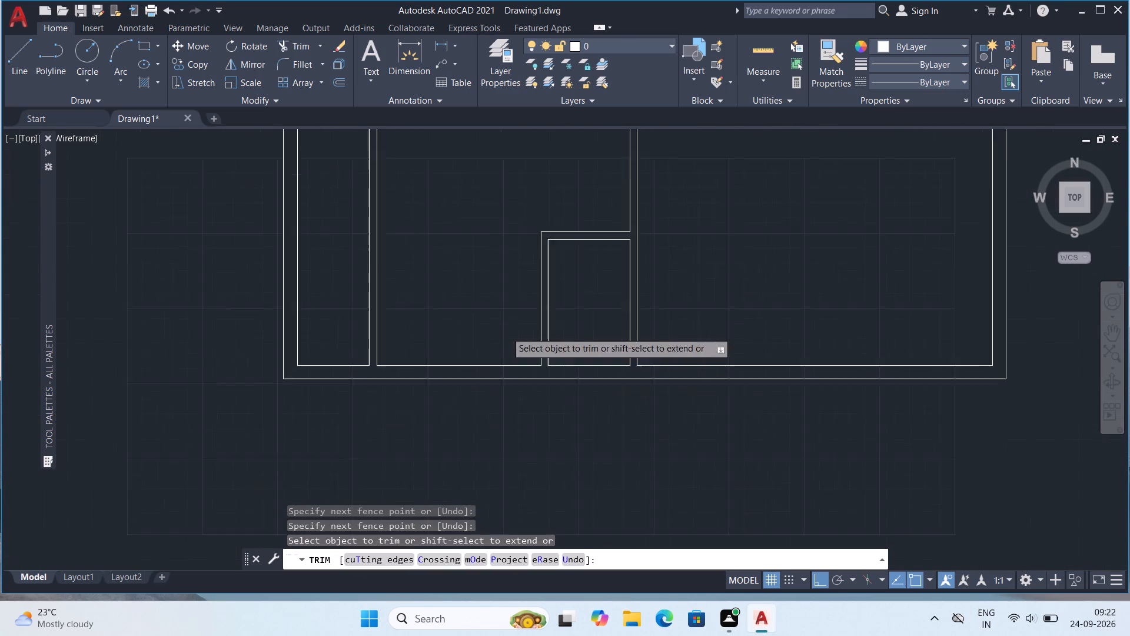
pyautogui.scroll(-1, 506, 332)
pyautogui.moveTo(499, 319); pyautogui.dragTo(495, 434, button='middle')
pyautogui.moveTo(603, 350); pyautogui.dragTo(570, 431, button='middle')
pyautogui.scroll(-1, 657, 388)
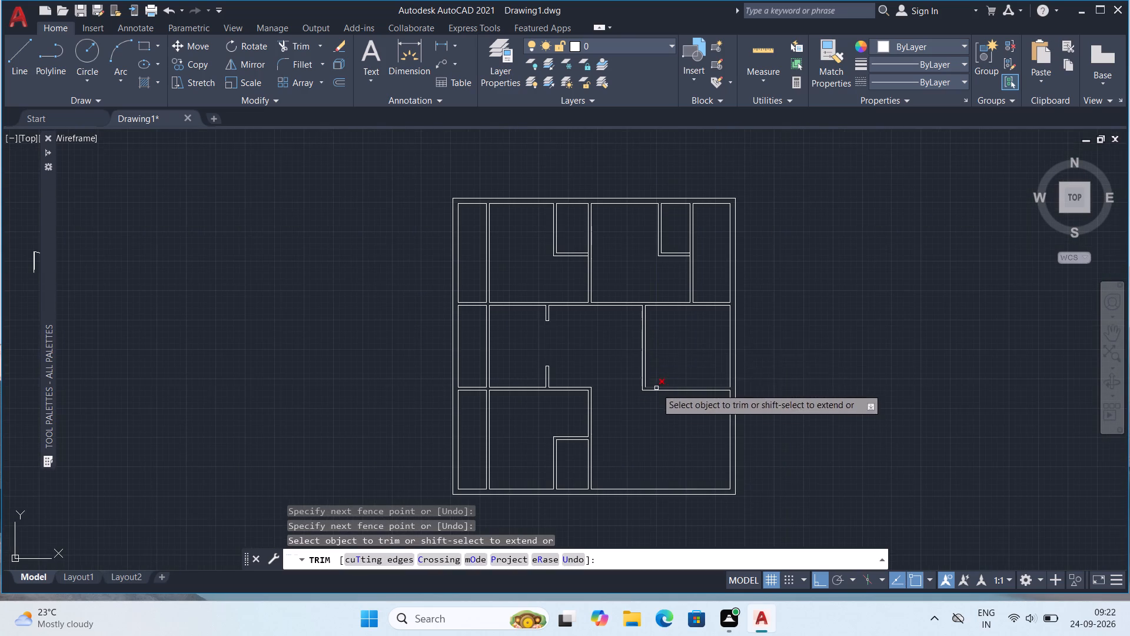
pyautogui.moveTo(602, 327); pyautogui.dragTo(544, 347, button='middle')
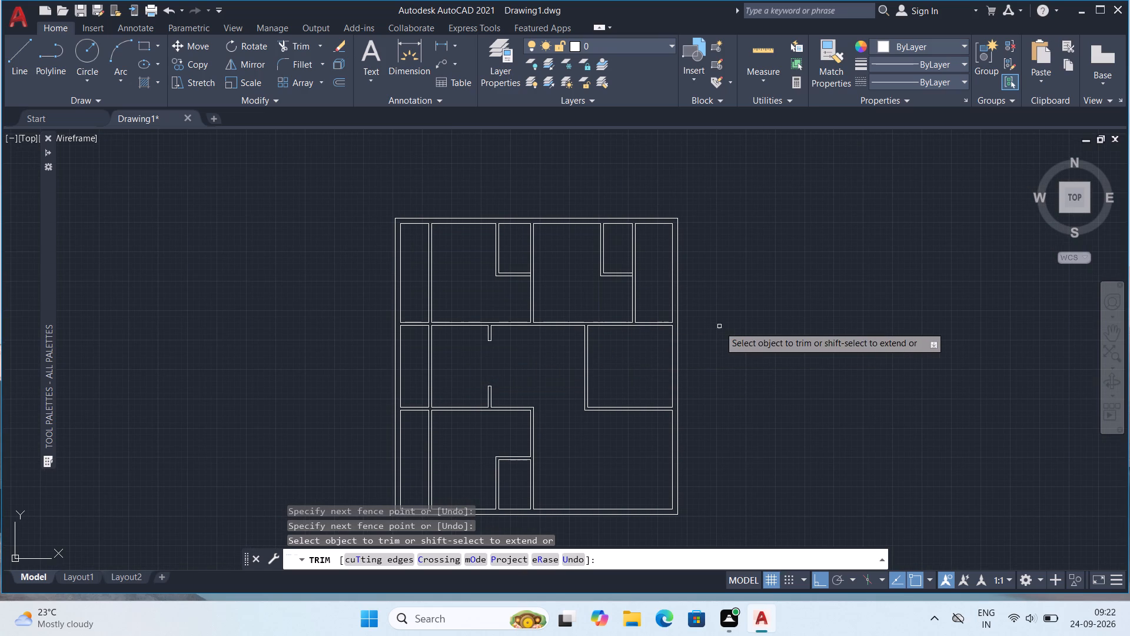
pyautogui.moveTo(696, 448); pyautogui.dragTo(693, 423, button='middle')
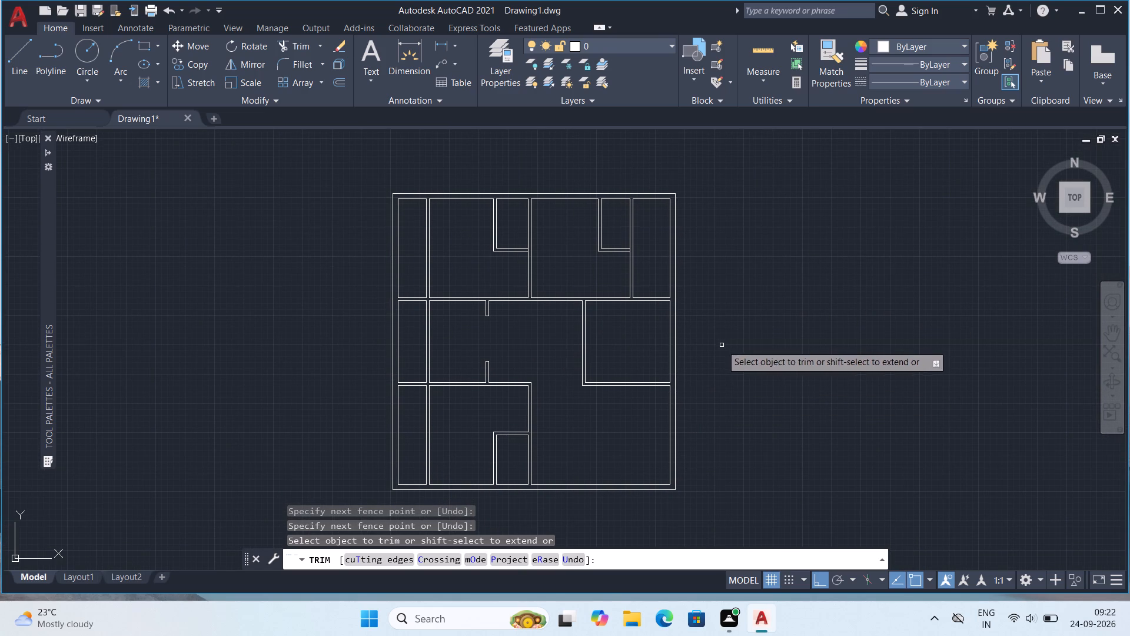
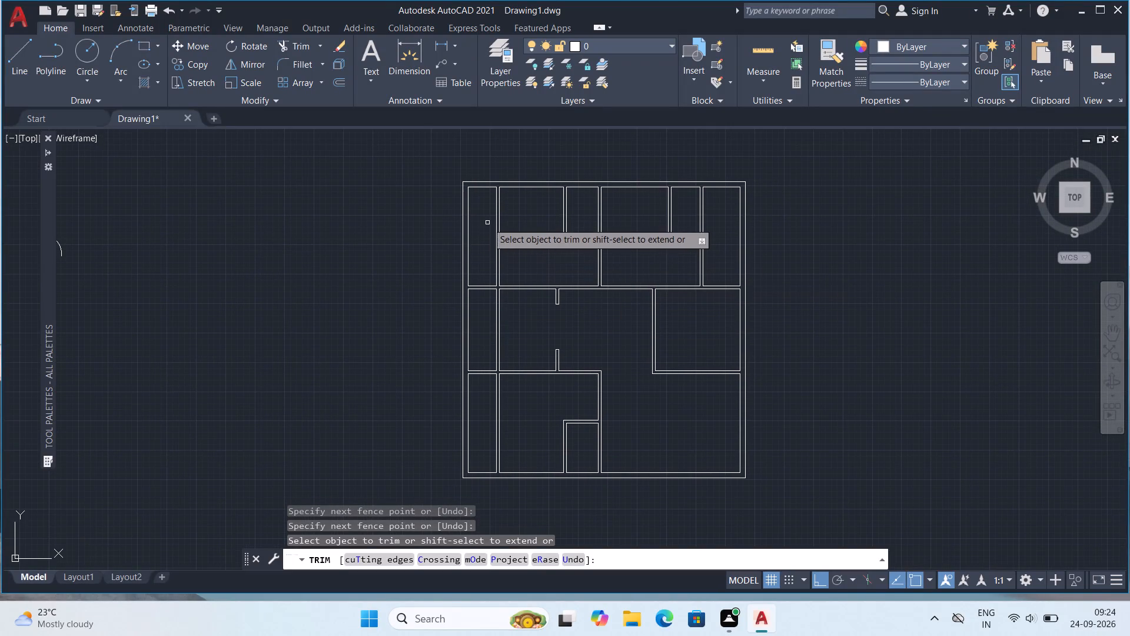
# Trim away the left face of the leftmost vertical partition along all three rows of rooms.
pyautogui.scroll(1, 487, 222)
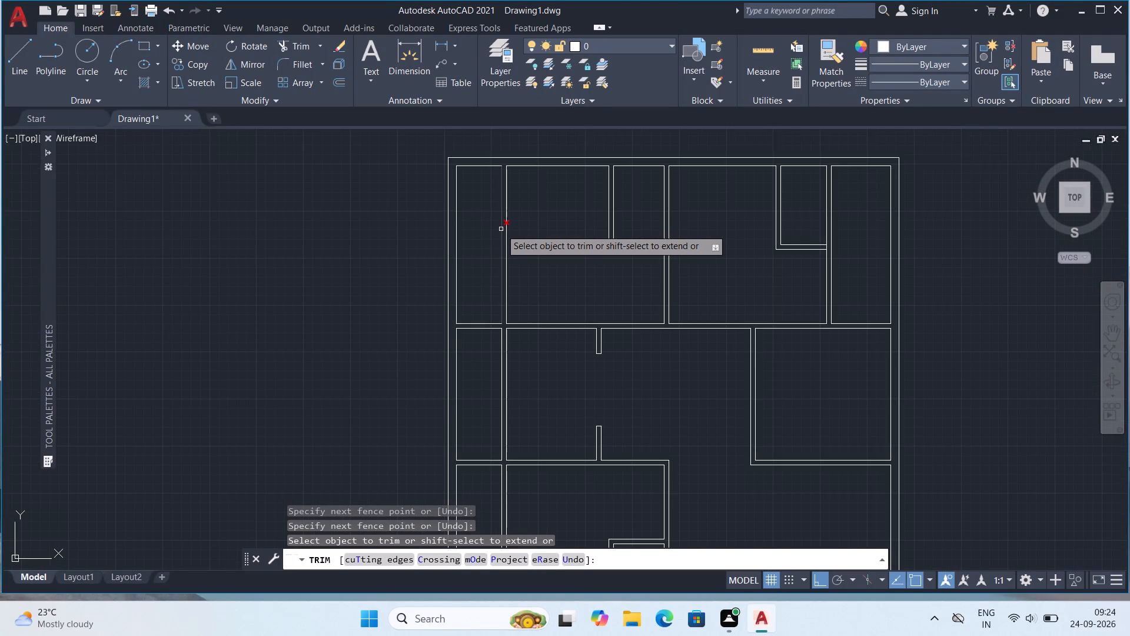
pyautogui.click(501, 229)
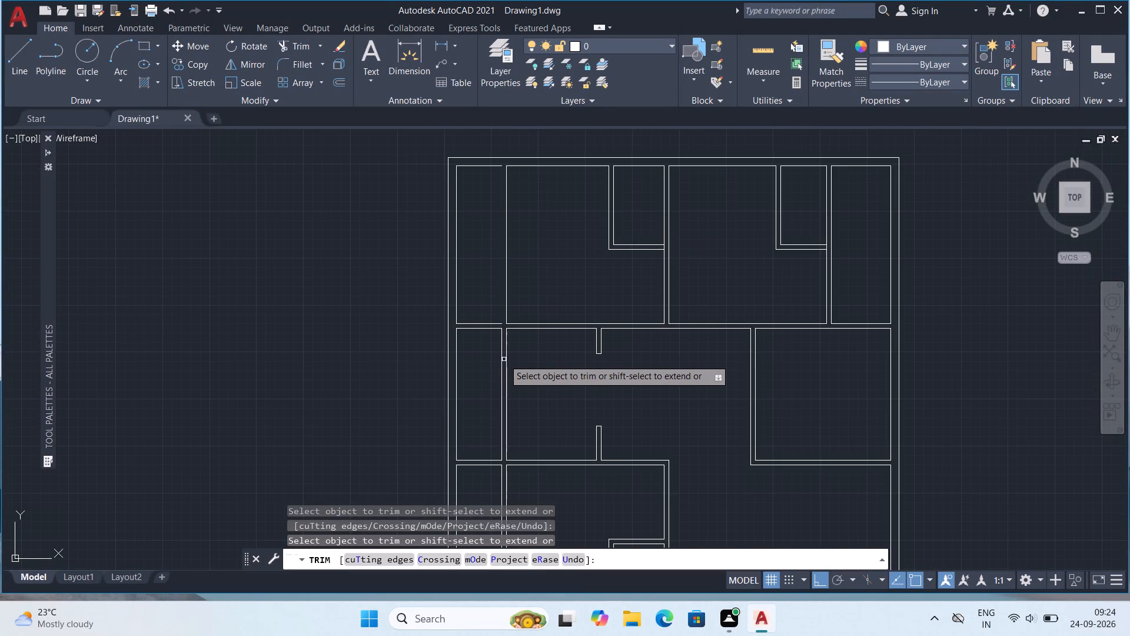
pyautogui.click(498, 352)
pyautogui.click(503, 372)
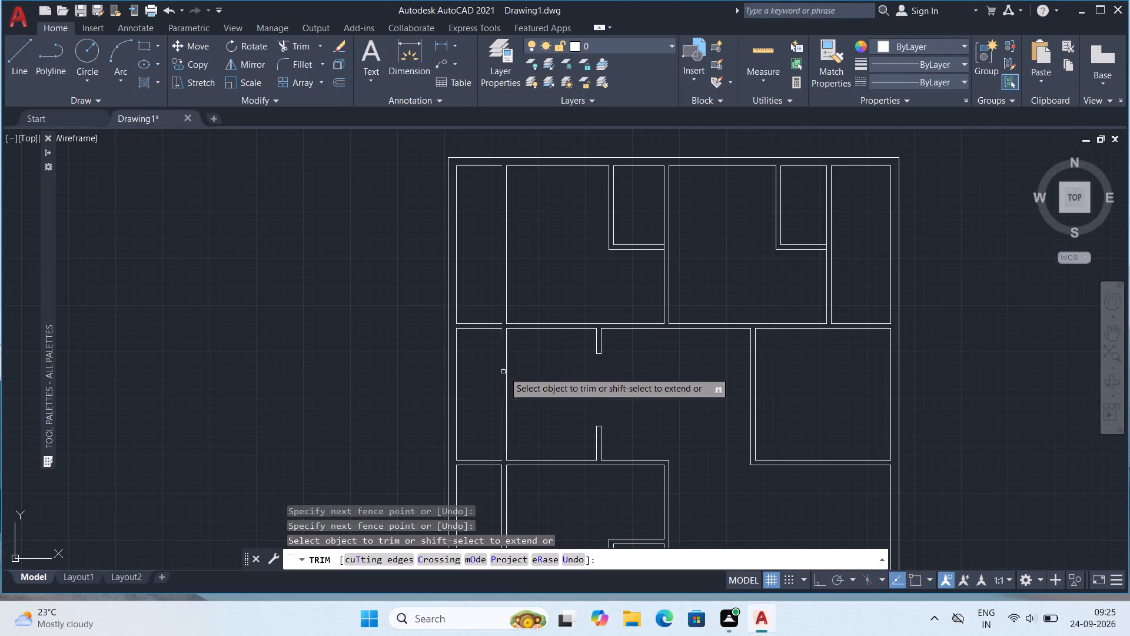
pyautogui.moveTo(498, 421); pyautogui.dragTo(487, 347, button='middle')
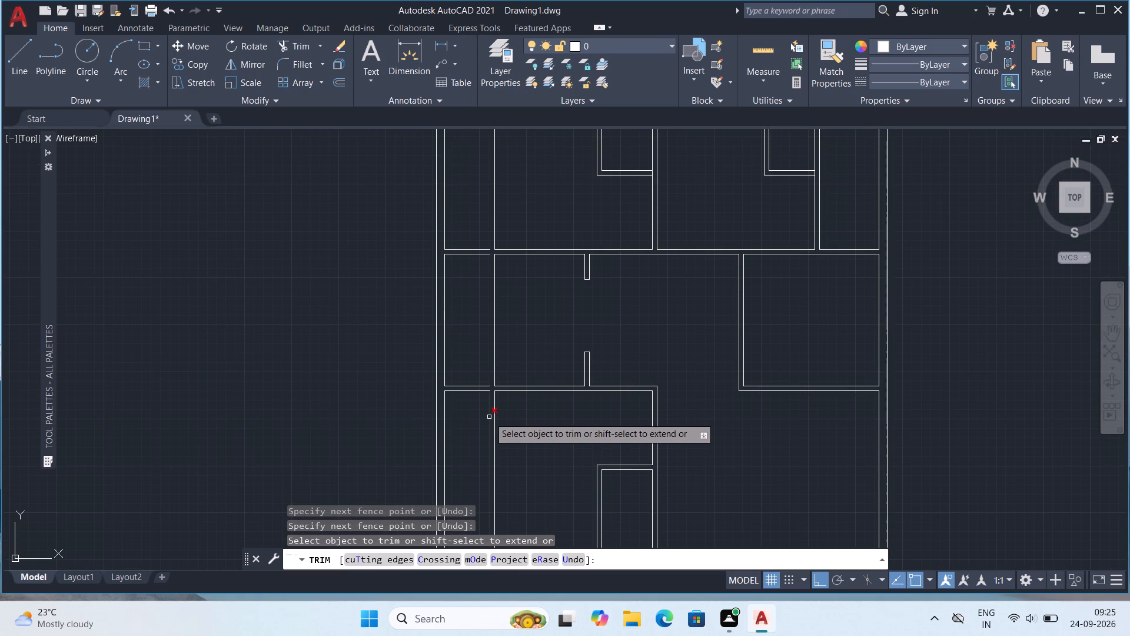
pyautogui.click(489, 417)
pyautogui.moveTo(551, 332); pyautogui.dragTo(551, 373, button='middle')
pyautogui.press('Escape')
pyautogui.press('Escape')
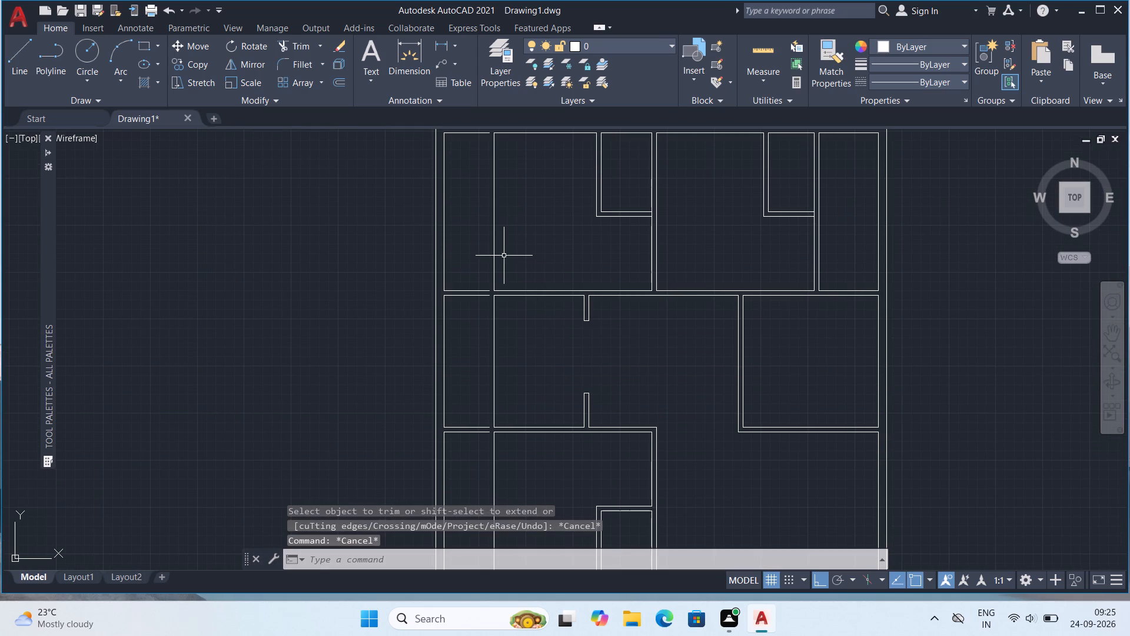
# Offset the remaining face of the leftmost vertical partition 9" to the left in all three rows.
pyautogui.press('o')
pyautogui.press('Return')
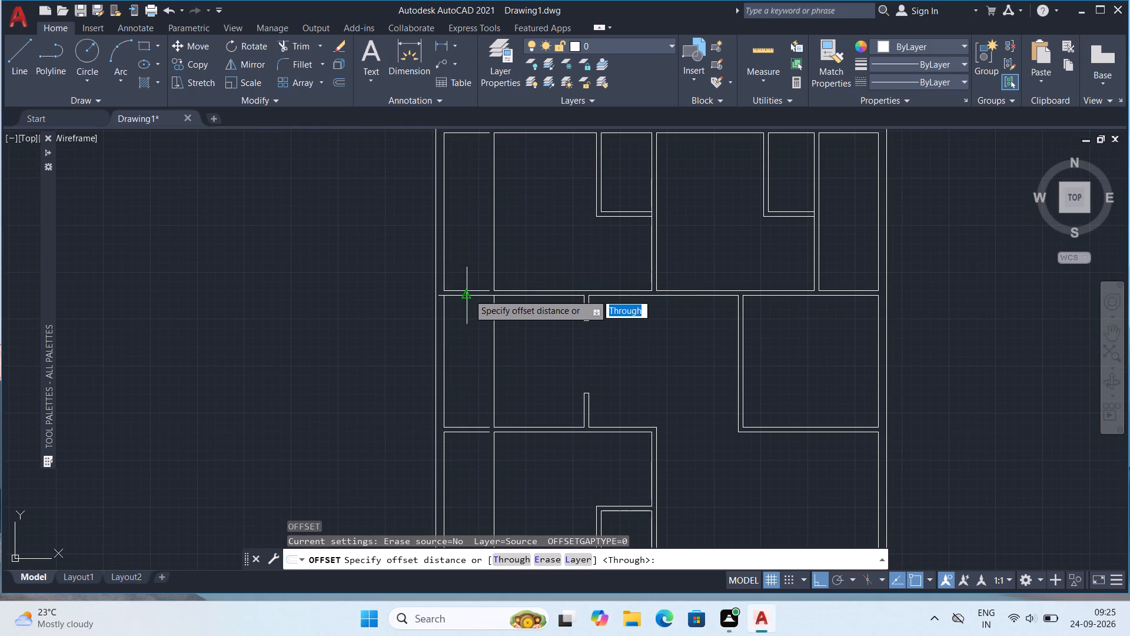
pyautogui.press('9')
pyautogui.hotkey('shift', '"')
pyautogui.press('Return')
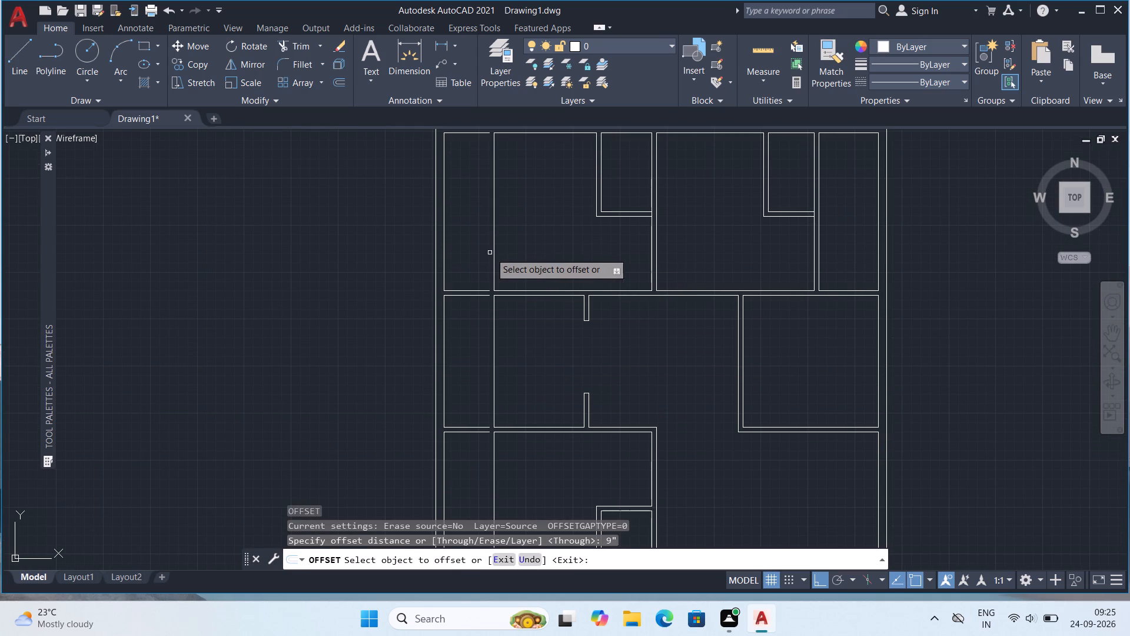
pyautogui.click(493, 251)
pyautogui.click(466, 259)
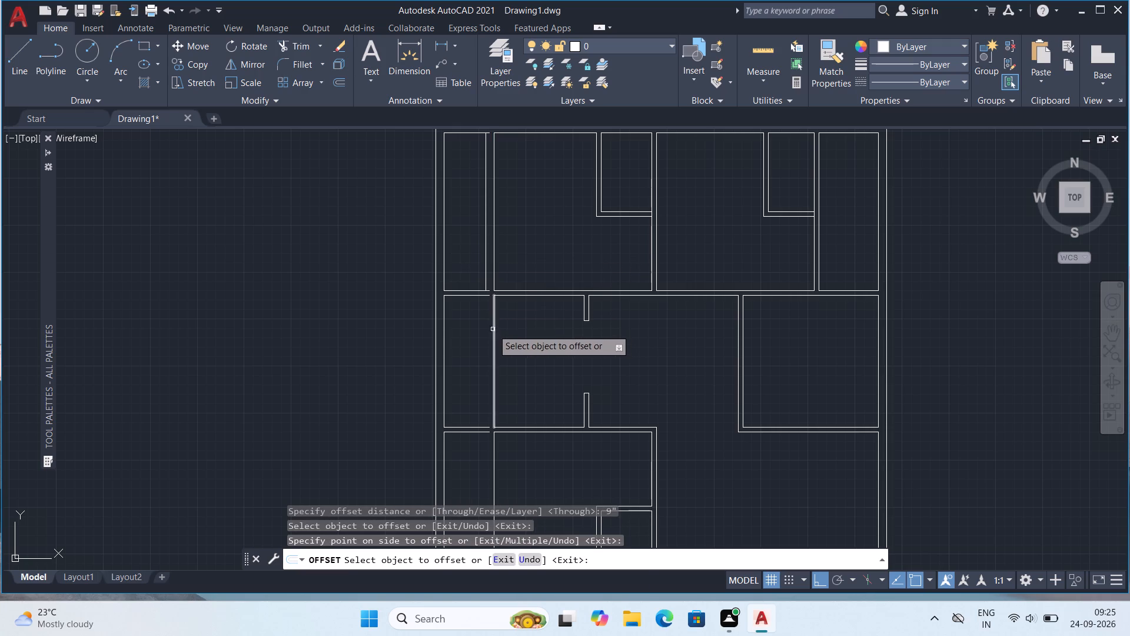
pyautogui.click(493, 328)
pyautogui.click(487, 331)
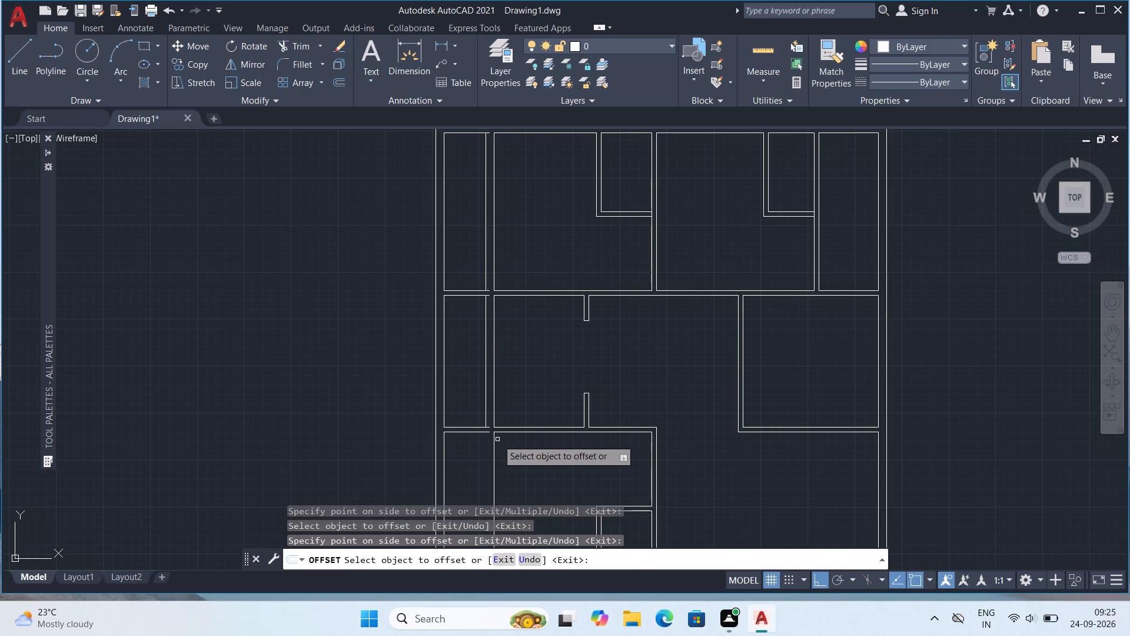
pyautogui.middleClick(488, 475)
pyautogui.click(493, 457)
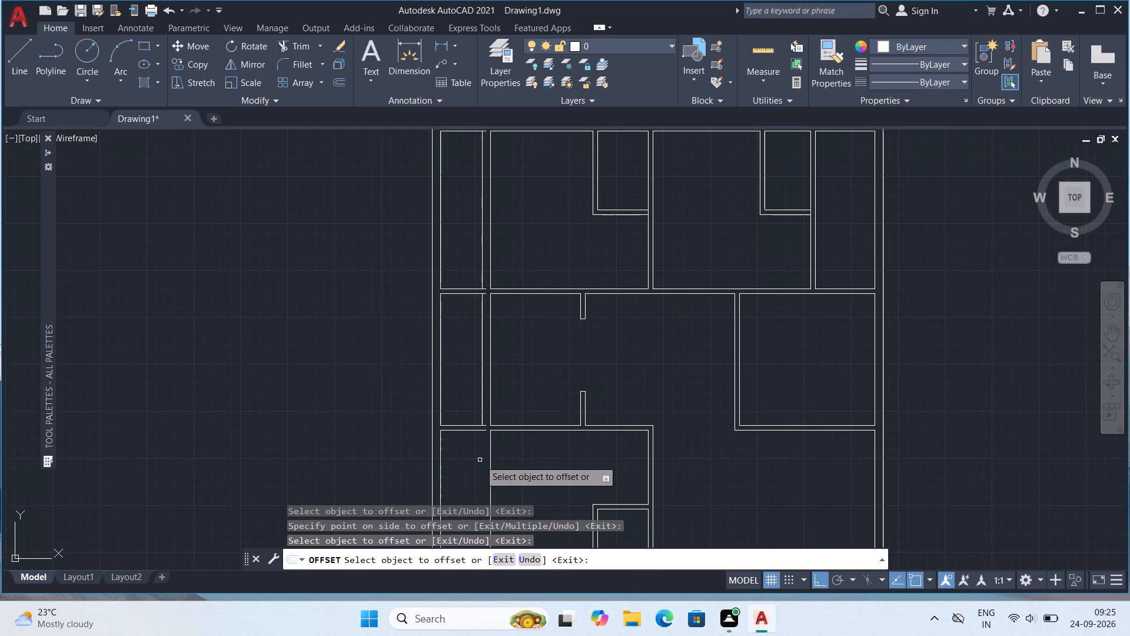
pyautogui.click(492, 451)
pyautogui.click(483, 456)
pyautogui.moveTo(441, 447); pyautogui.dragTo(441, 429, button='middle')
pyautogui.press('Escape')
# Erase the three inner face segments of the left outer wall beside the narrow left-hand rooms.
pyautogui.click(440, 434)
pyautogui.press('Delete')
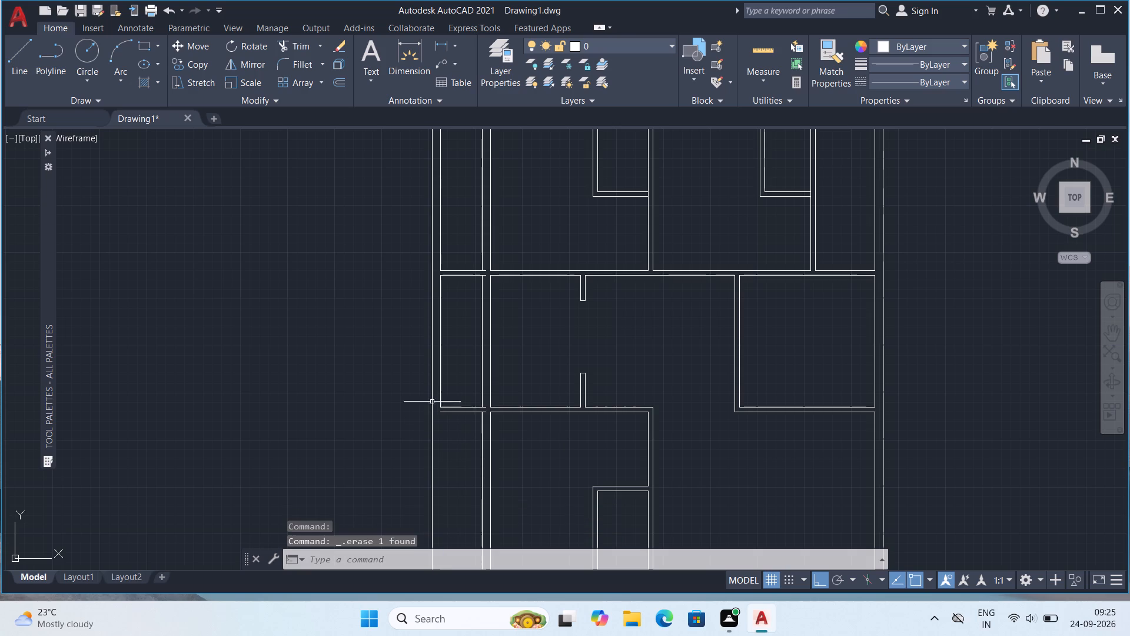
pyautogui.click(439, 372)
pyautogui.press('Delete')
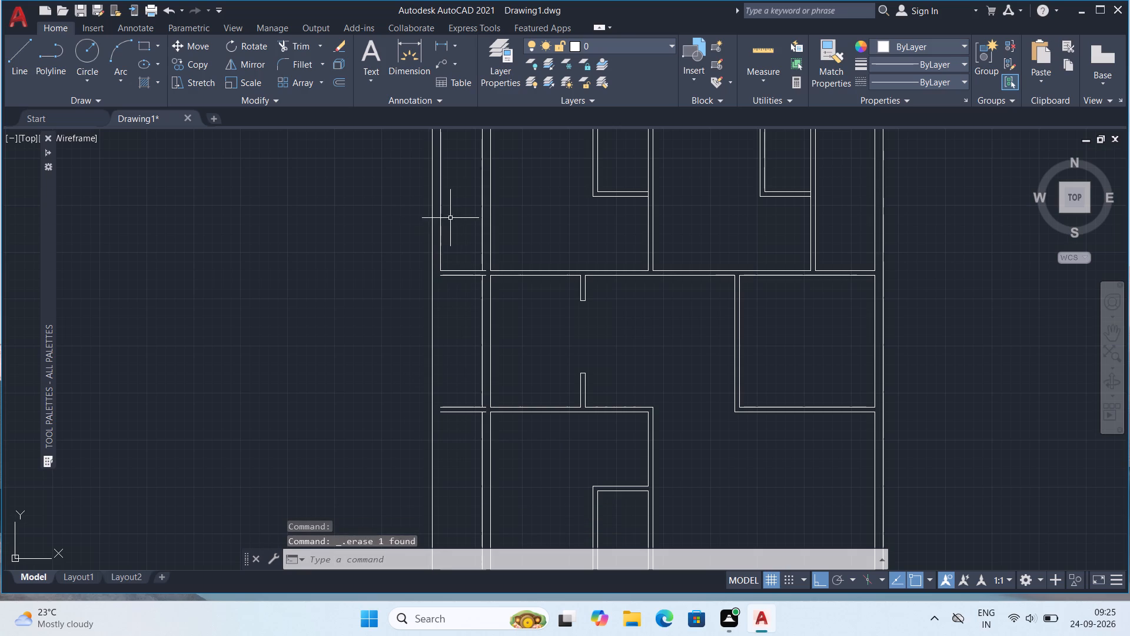
pyautogui.click(440, 209)
pyautogui.press('Delete')
# Offset the left outer boundary line 5" inward to form a thinner outer wall.
pyautogui.moveTo(486, 261); pyautogui.dragTo(507, 333, button='middle')
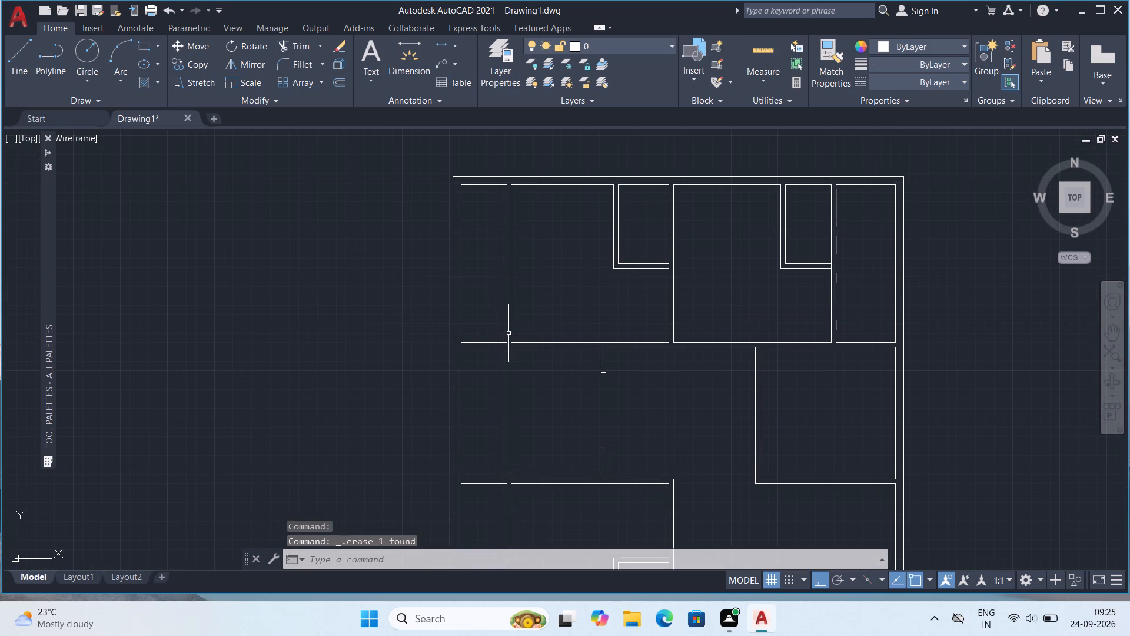
pyautogui.press('o')
pyautogui.press('Return')
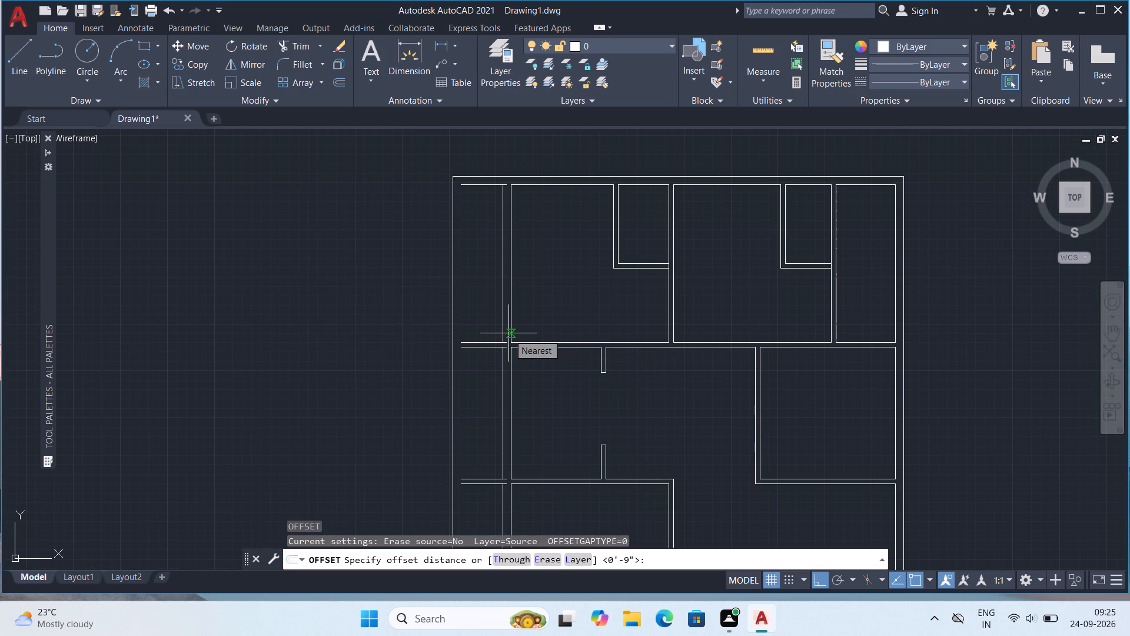
pyautogui.press('5')
pyautogui.hotkey('shift', '"')
pyautogui.press('Return')
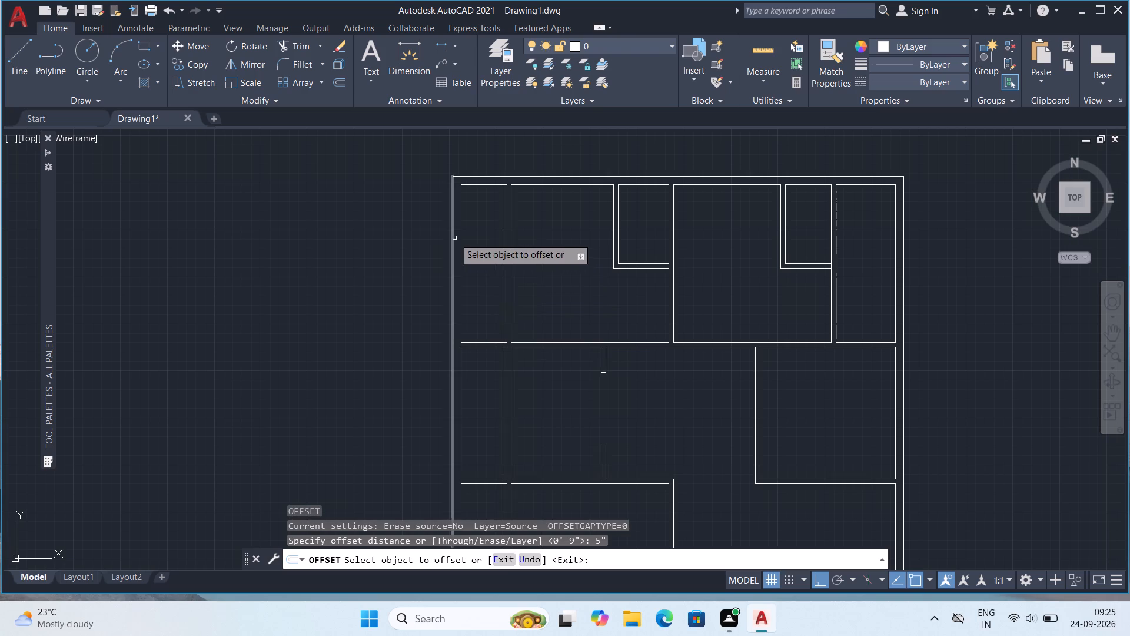
pyautogui.click(454, 238)
pyautogui.click(463, 244)
pyautogui.moveTo(456, 347); pyautogui.dragTo(466, 337, button='middle')
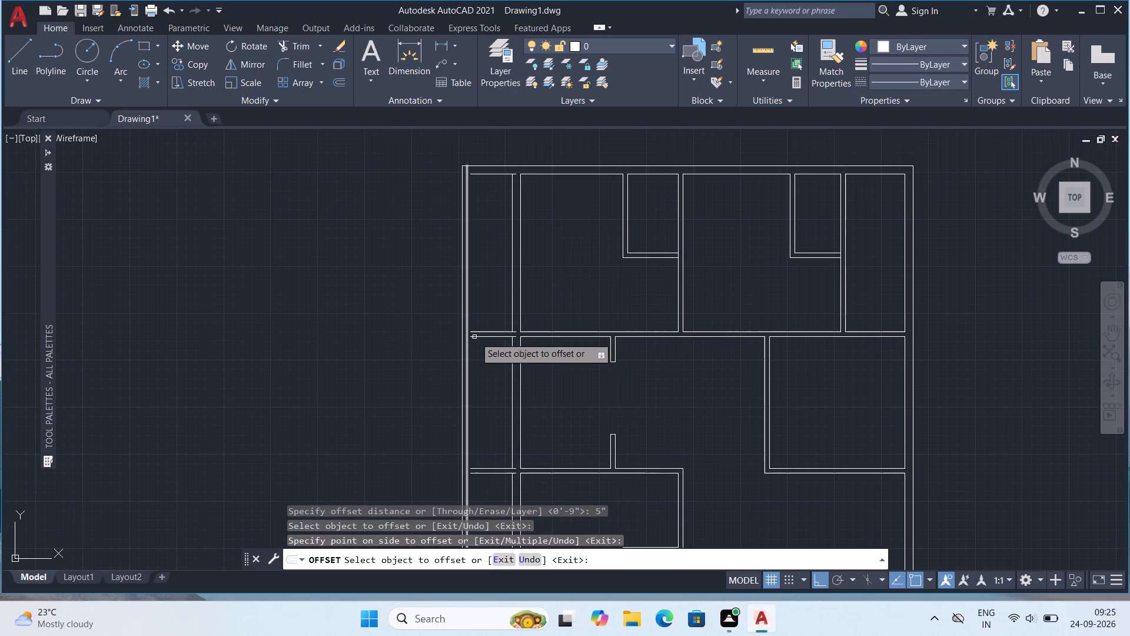
pyautogui.moveTo(579, 367); pyautogui.dragTo(567, 330, button='middle')
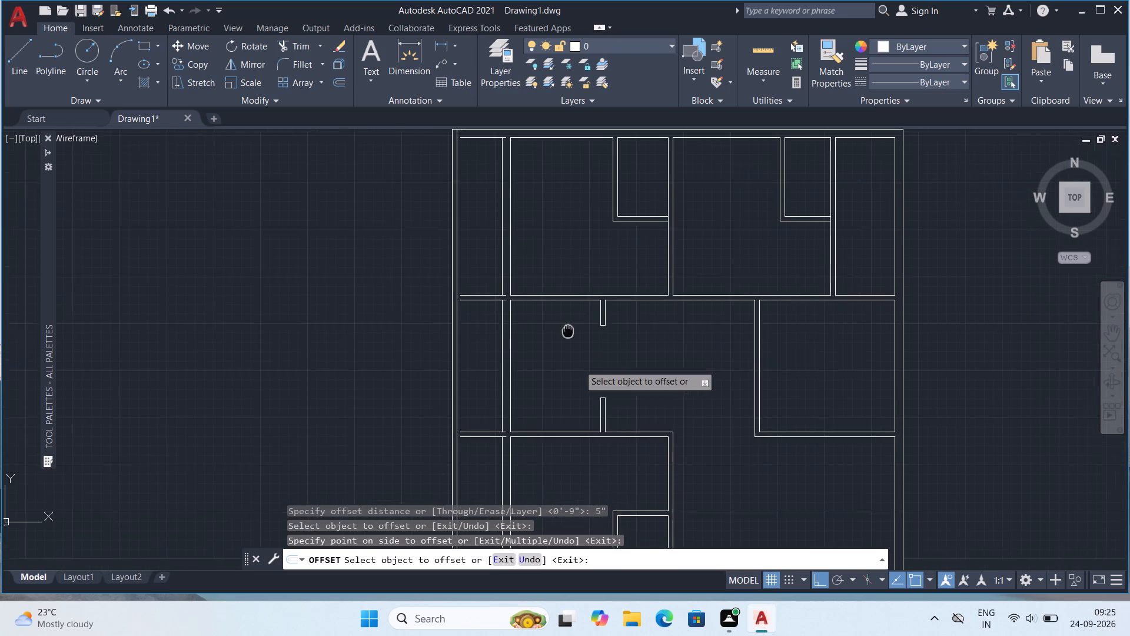
pyautogui.moveTo(567, 330); pyautogui.dragTo(503, 360, button='middle')
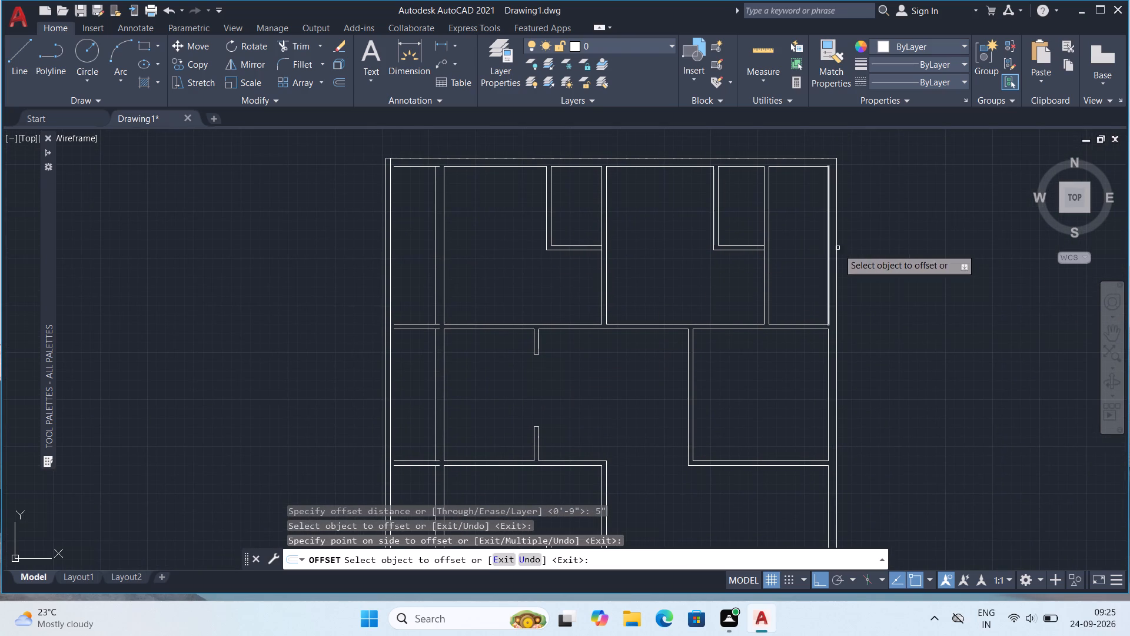
pyautogui.press('Escape')
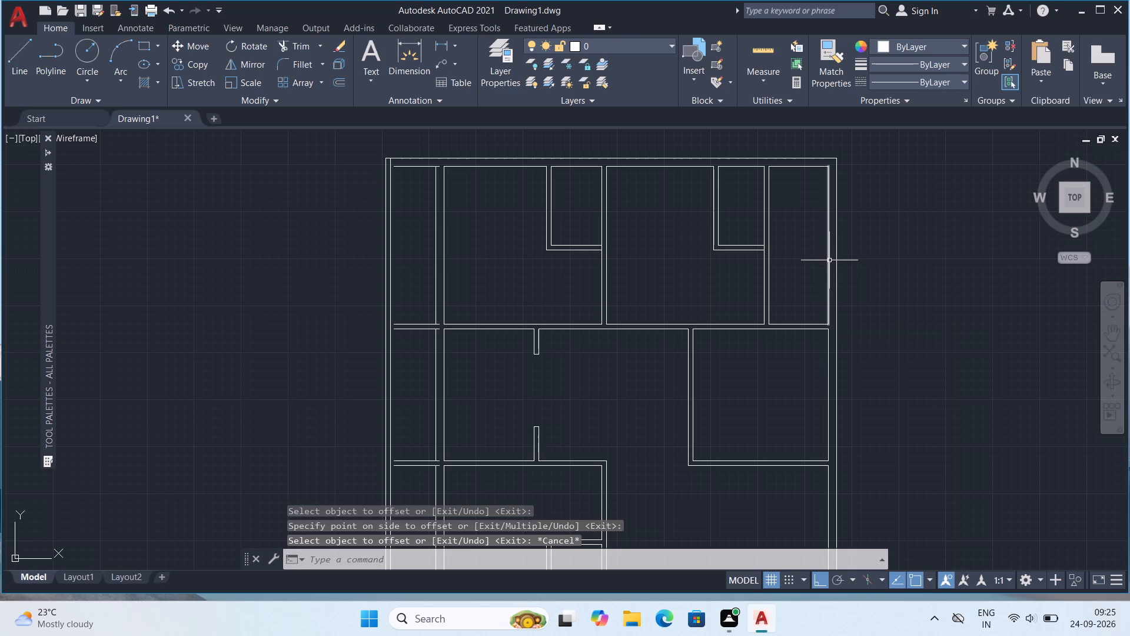
# In the upper-right room, erase the inner right wall line, the inner top wall line and the room-side face of the left partition.
pyautogui.click(829, 258)
pyautogui.press('Delete')
pyautogui.click(807, 167)
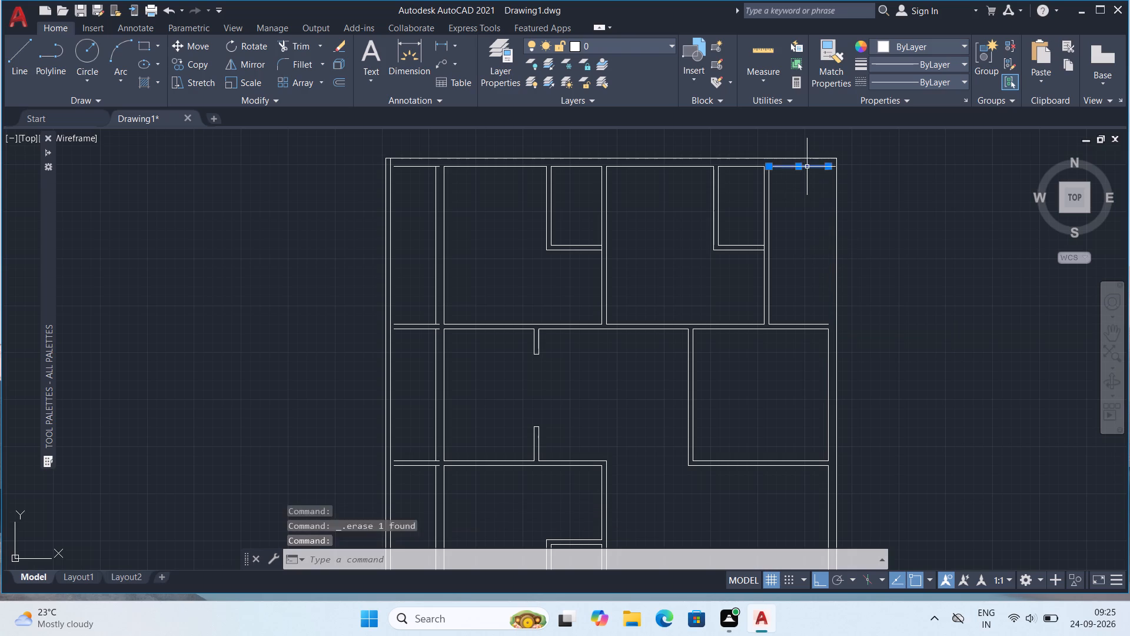
pyautogui.press('Delete')
pyautogui.click(770, 223)
pyautogui.press('Delete')
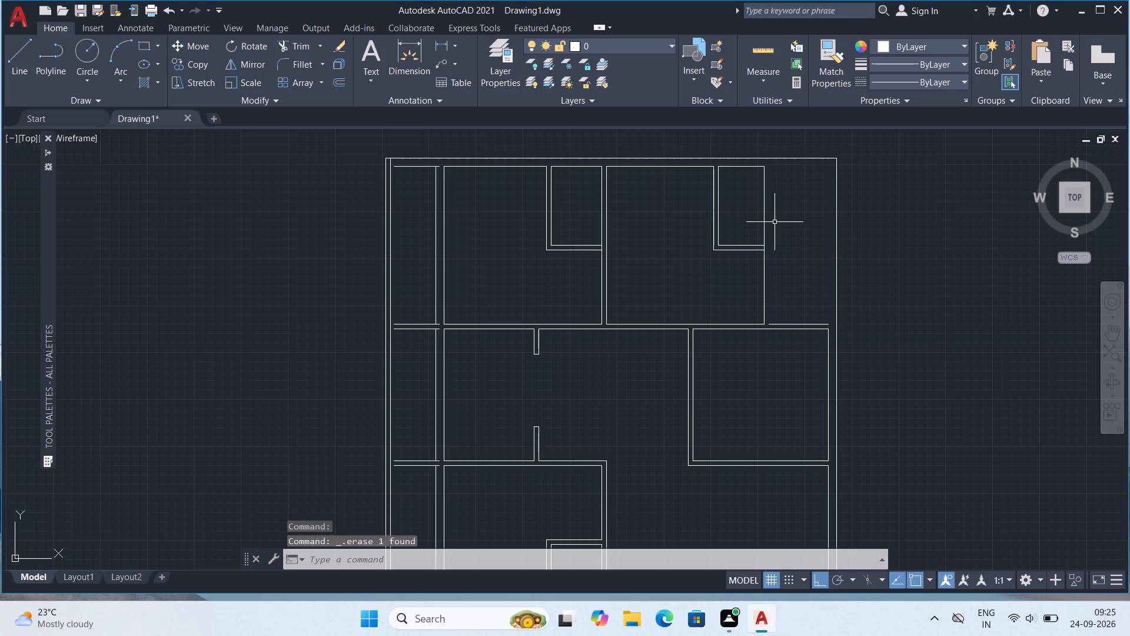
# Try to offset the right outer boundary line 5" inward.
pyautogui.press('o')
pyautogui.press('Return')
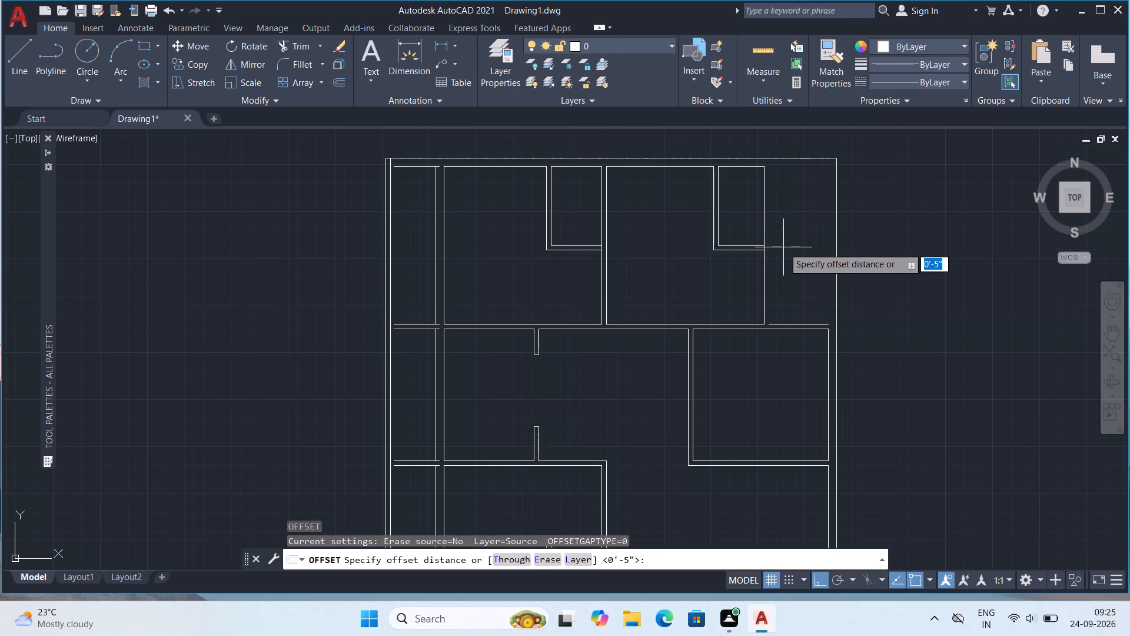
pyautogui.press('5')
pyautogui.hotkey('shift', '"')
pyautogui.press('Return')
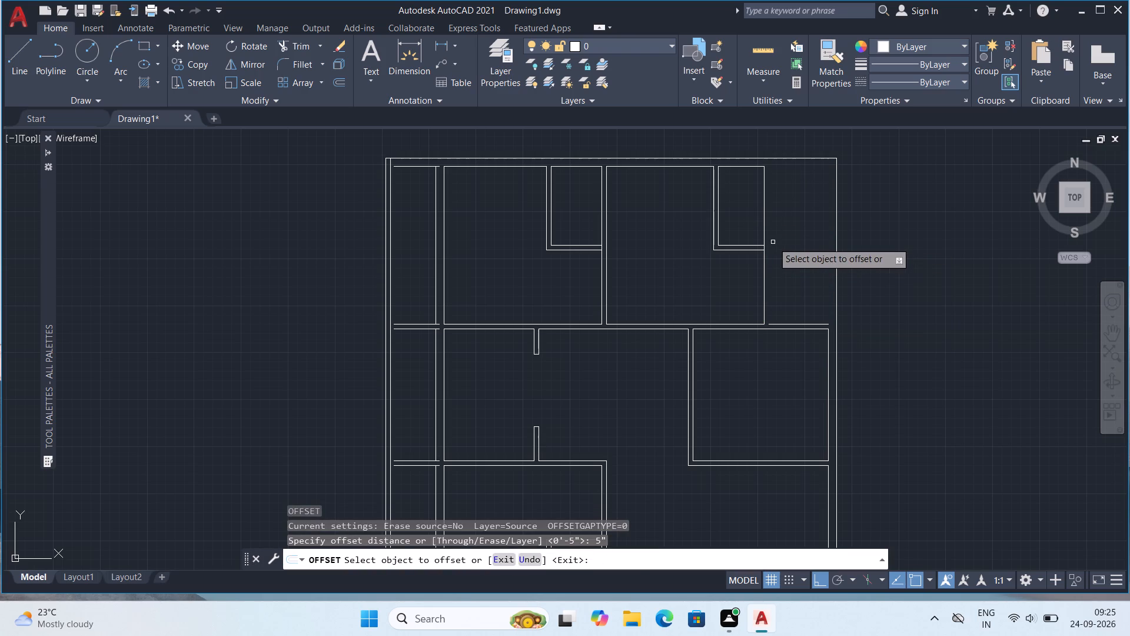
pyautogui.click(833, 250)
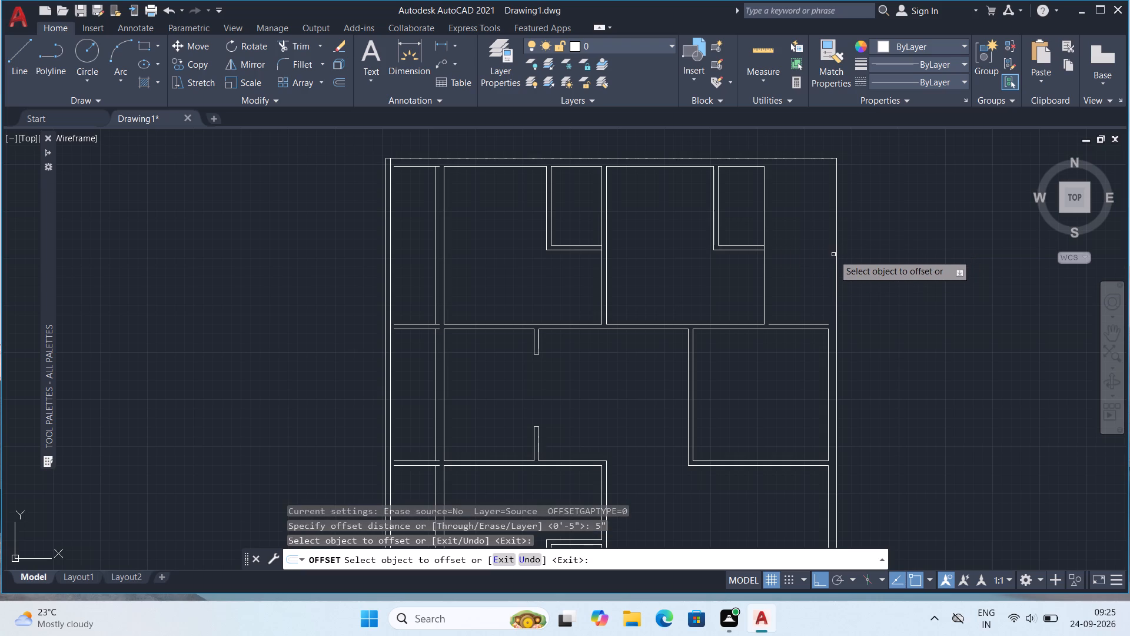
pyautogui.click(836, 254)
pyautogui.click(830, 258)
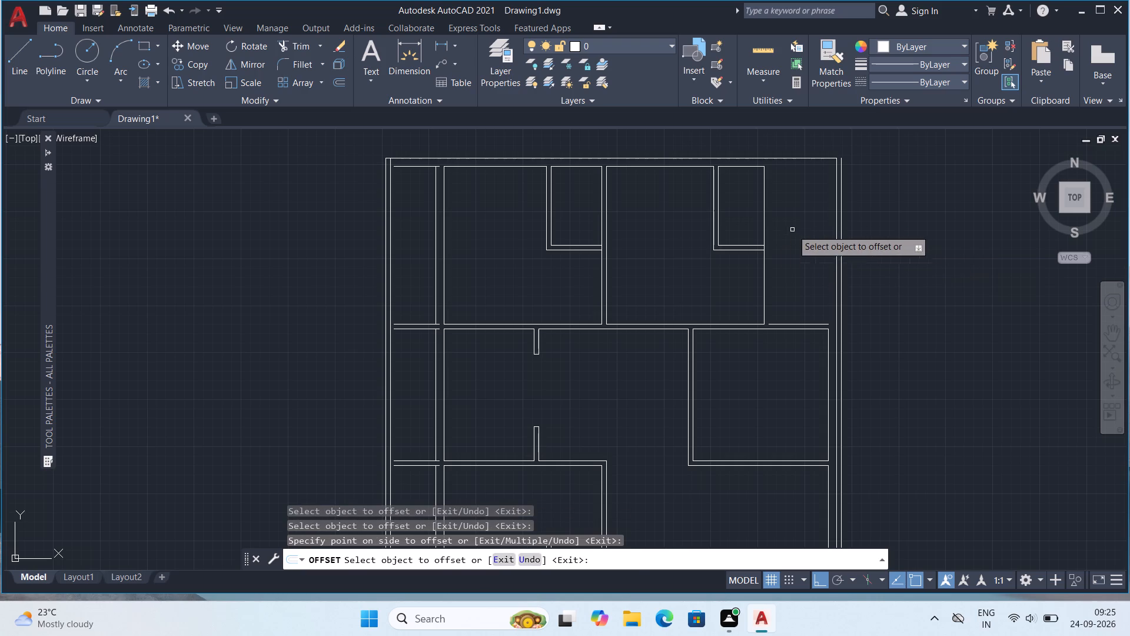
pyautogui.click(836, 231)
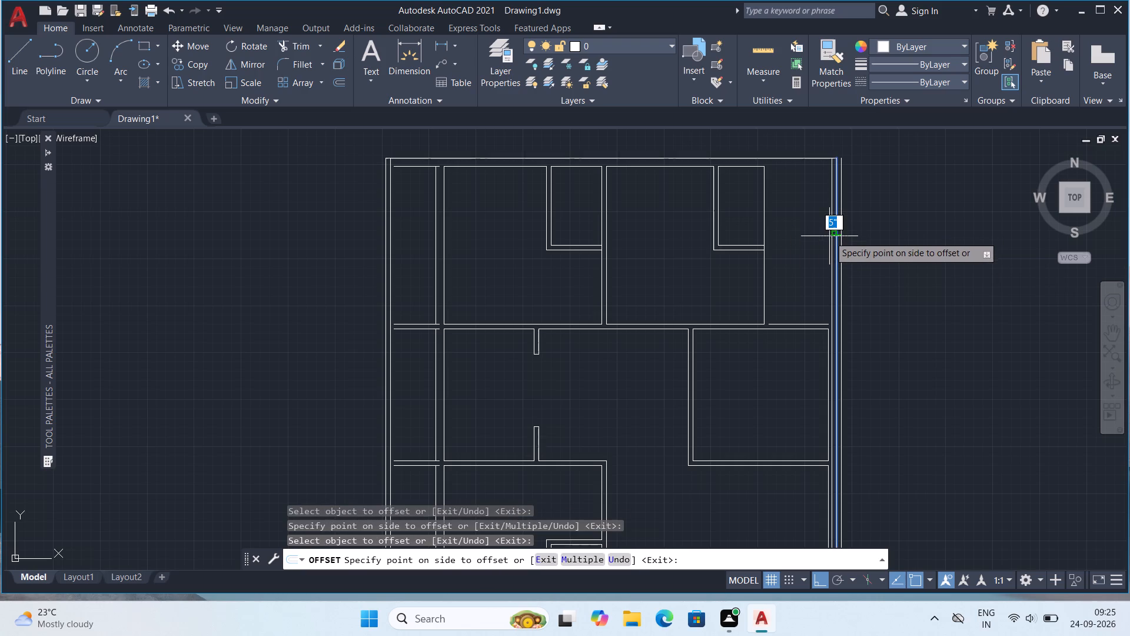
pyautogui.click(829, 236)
# Offset the remaining face of the partition beside the upper-right room 9" to the right.
pyautogui.click(763, 202)
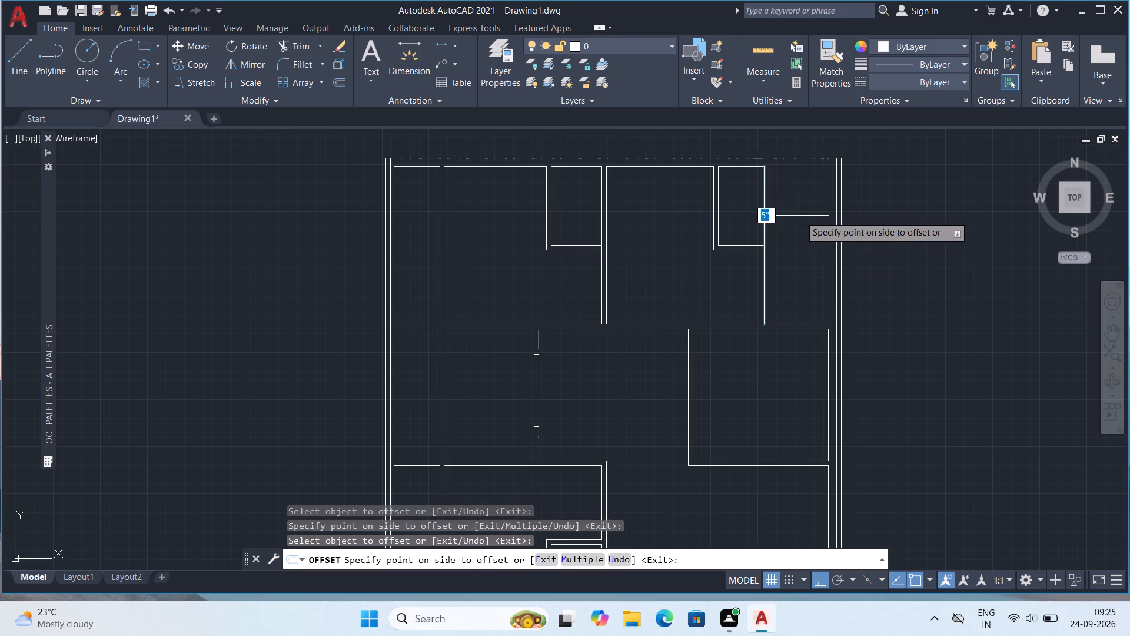
pyautogui.press('9')
pyautogui.hotkey('shift', '"')
pyautogui.press('Return')
pyautogui.moveTo(807, 287); pyautogui.dragTo(800, 264, button='middle')
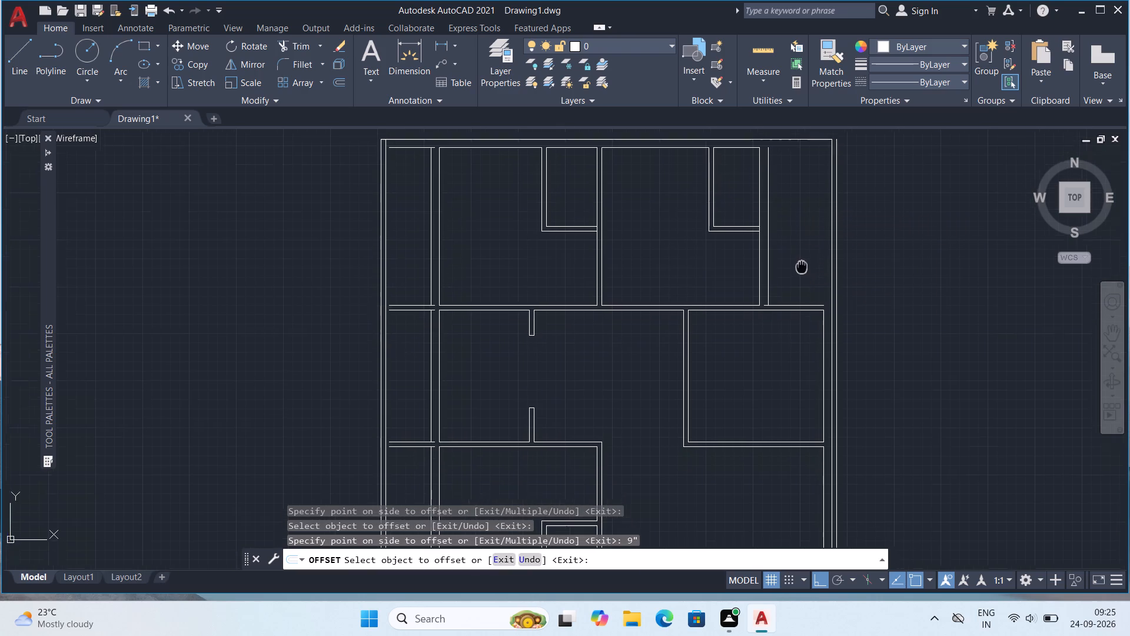
pyautogui.moveTo(800, 264); pyautogui.dragTo(789, 278, button='middle')
pyautogui.press('Escape')
pyautogui.press('Escape')
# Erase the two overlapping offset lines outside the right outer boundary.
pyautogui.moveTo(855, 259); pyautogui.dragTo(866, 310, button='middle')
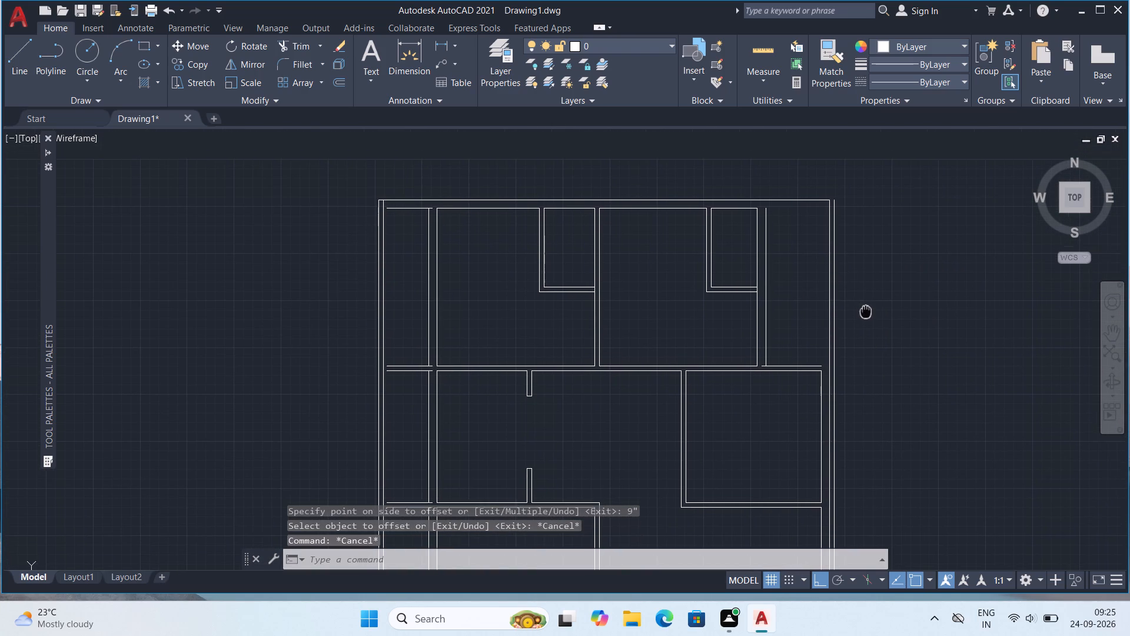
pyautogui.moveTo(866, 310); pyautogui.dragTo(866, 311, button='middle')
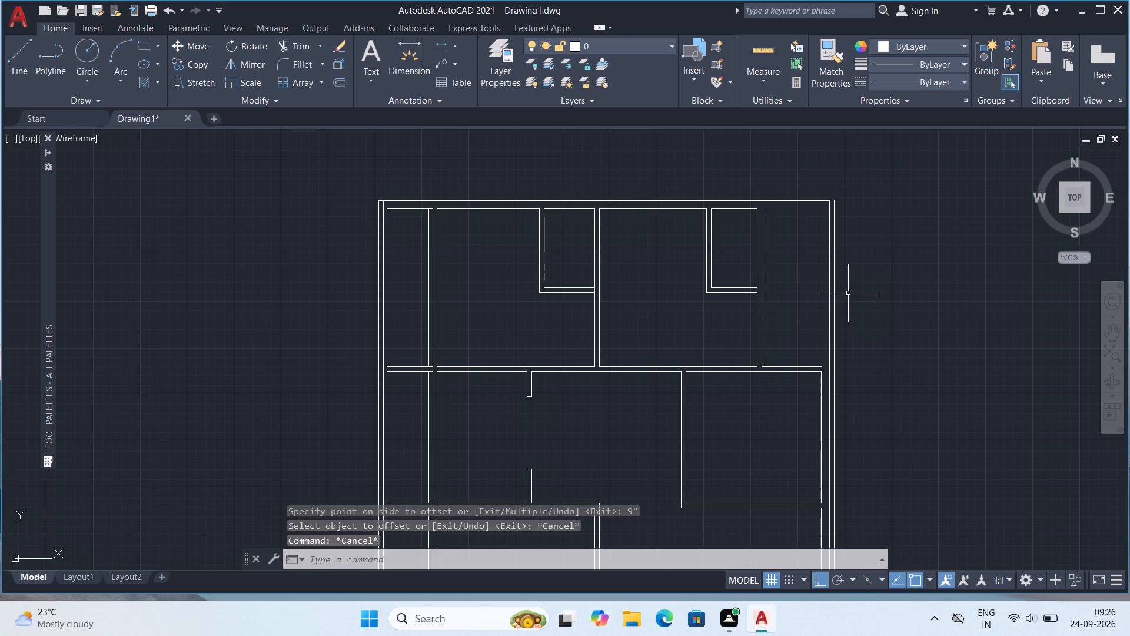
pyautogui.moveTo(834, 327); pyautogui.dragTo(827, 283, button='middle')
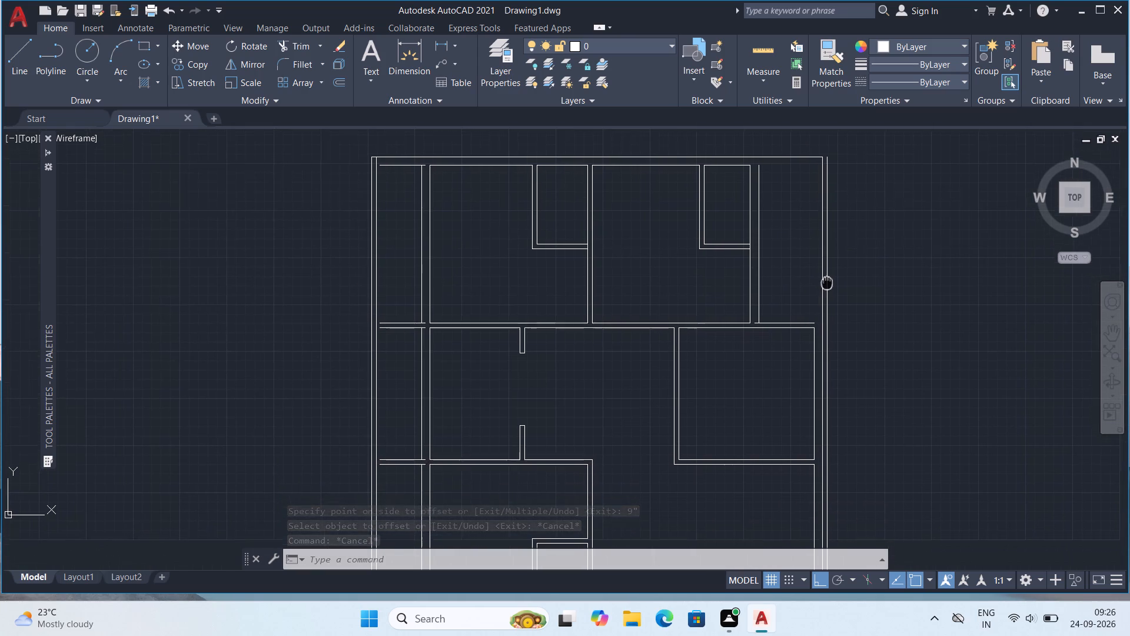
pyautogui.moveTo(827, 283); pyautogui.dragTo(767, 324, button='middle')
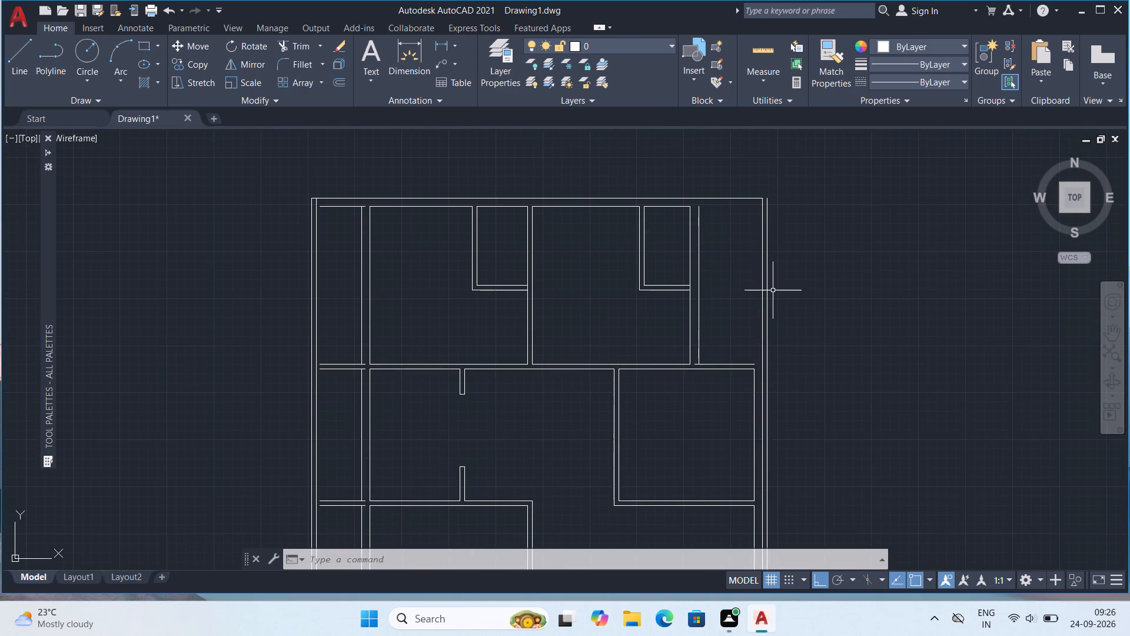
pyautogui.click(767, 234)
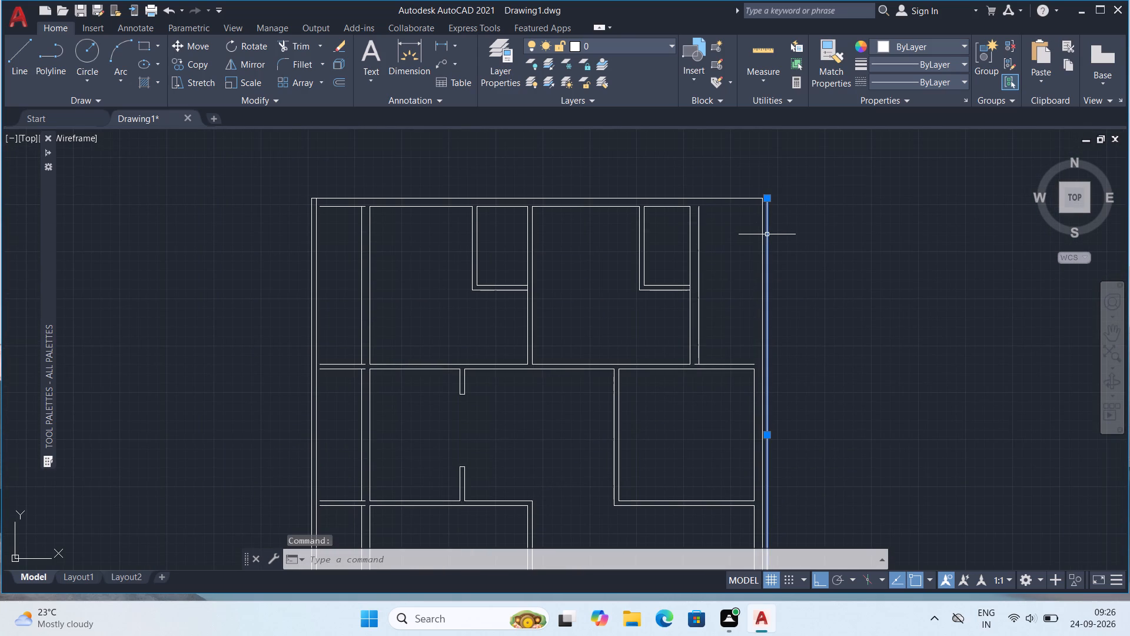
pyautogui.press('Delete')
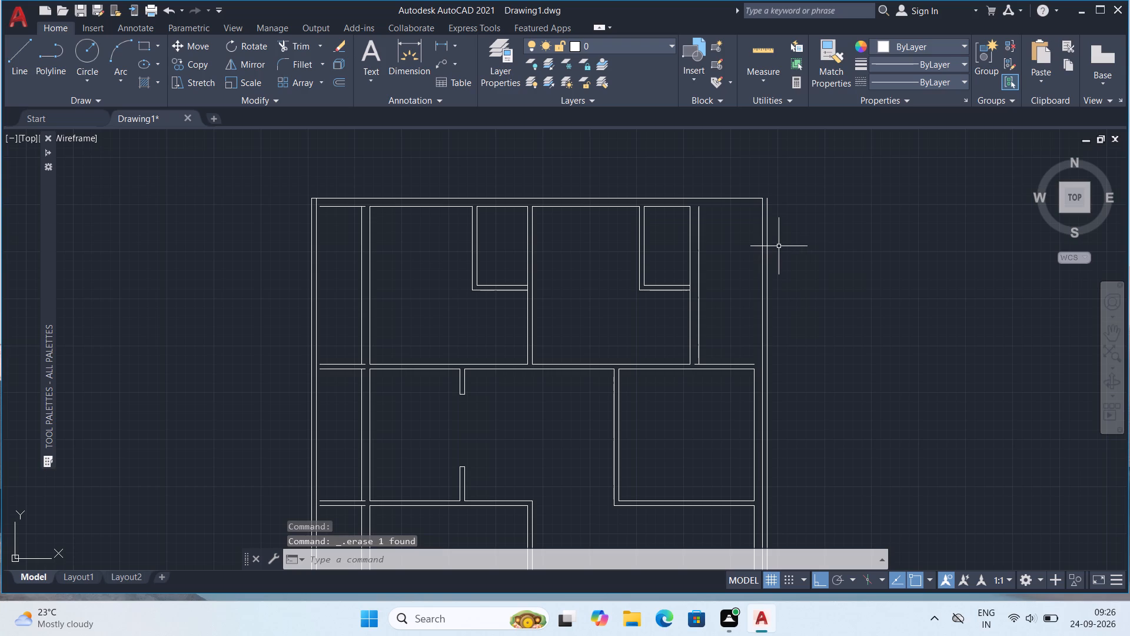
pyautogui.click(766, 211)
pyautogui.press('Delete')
# Offset the right outer boundary line 5" inward.
pyautogui.press('o')
pyautogui.press('Return')
pyautogui.press('5')
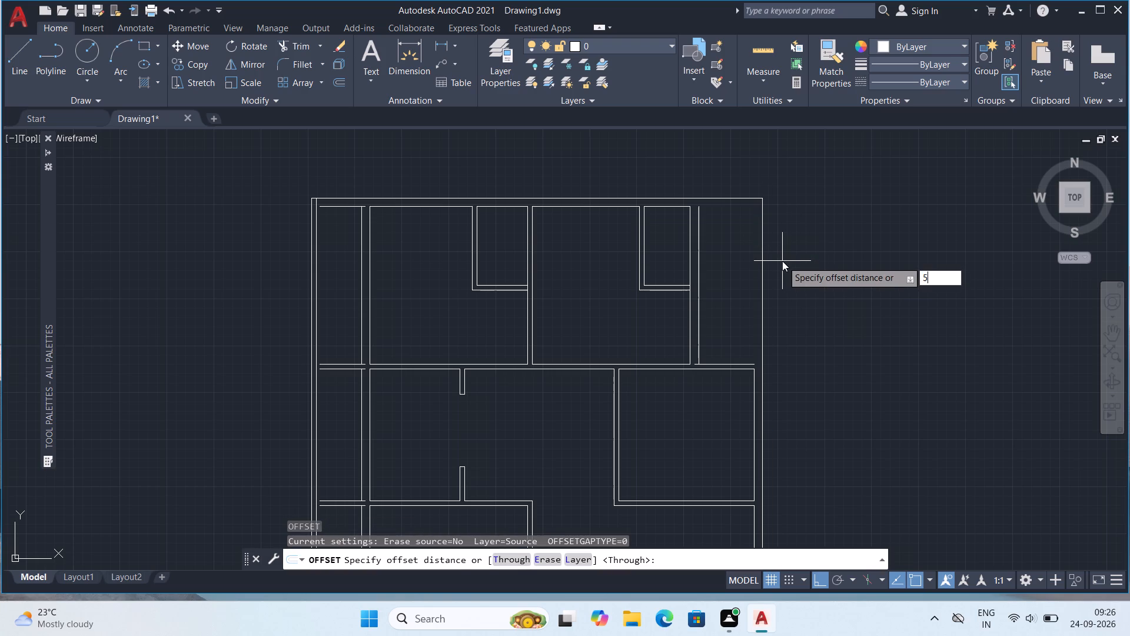
pyautogui.hotkey('shift', '"')
pyautogui.press('Return')
pyautogui.click(763, 240)
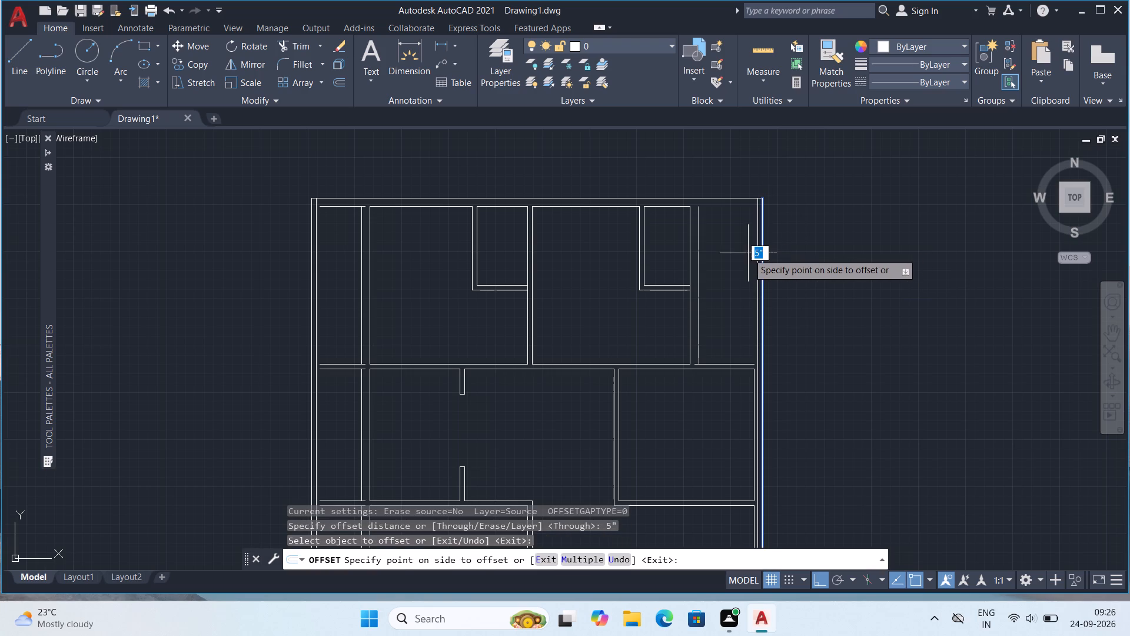
pyautogui.click(748, 254)
pyautogui.moveTo(729, 250); pyautogui.dragTo(733, 277, button='middle')
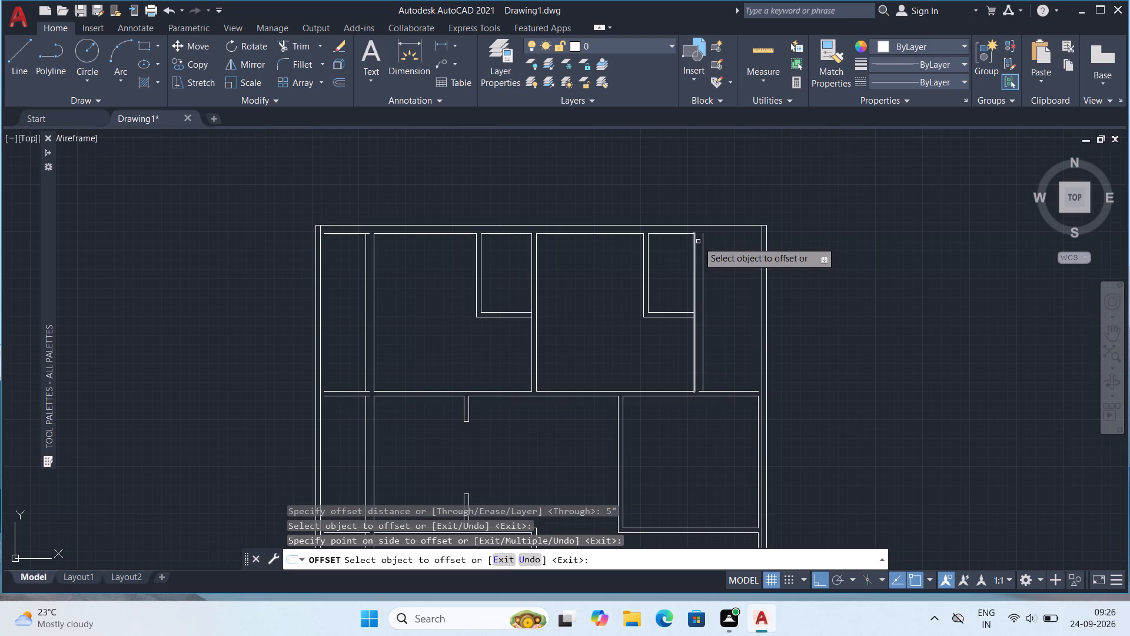
pyautogui.press('Escape')
# Offset the top outer boundary line 9" down into the plan.
pyautogui.press('o')
pyautogui.press('Return')
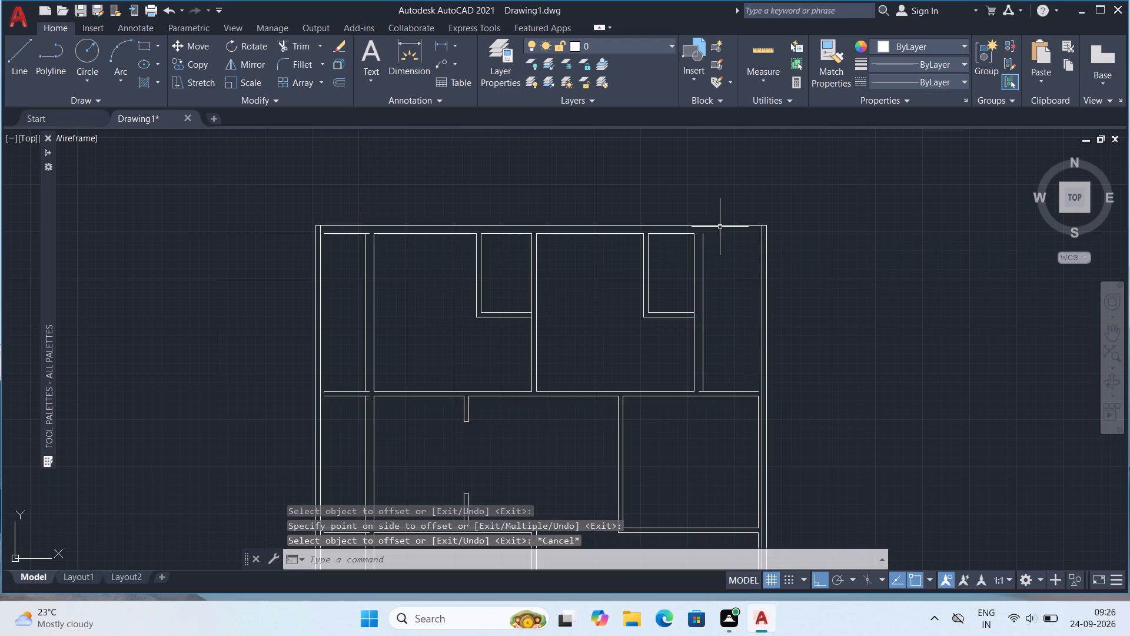
pyautogui.press('9')
pyautogui.hotkey('shift', '"')
pyautogui.press('Return')
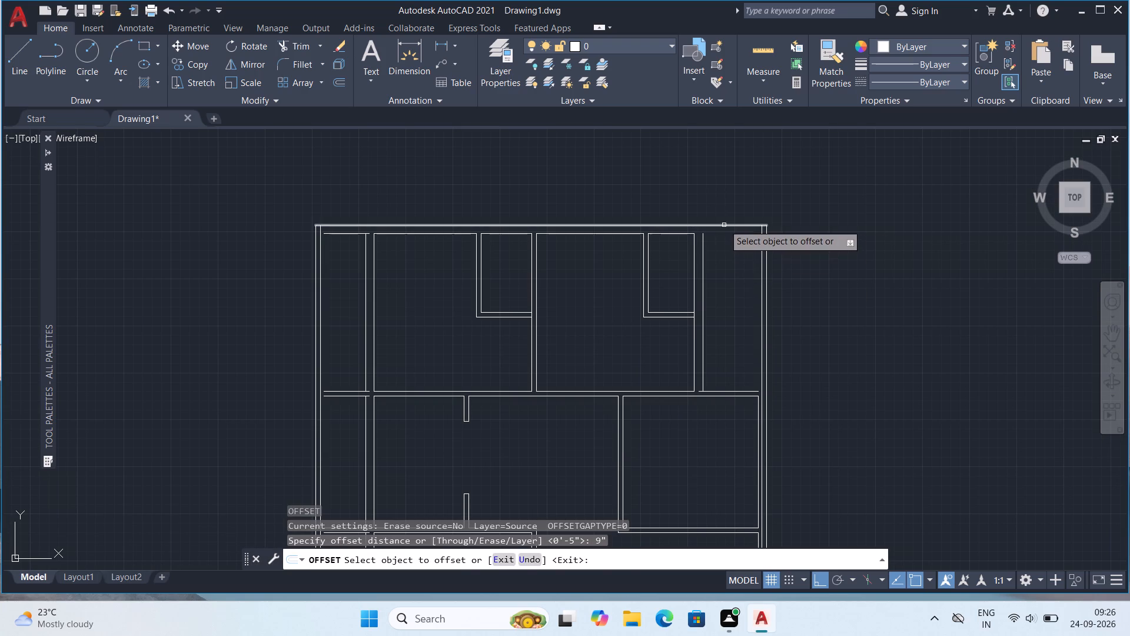
pyautogui.click(724, 224)
pyautogui.click(726, 236)
pyautogui.moveTo(730, 274); pyautogui.dragTo(721, 253, button='middle')
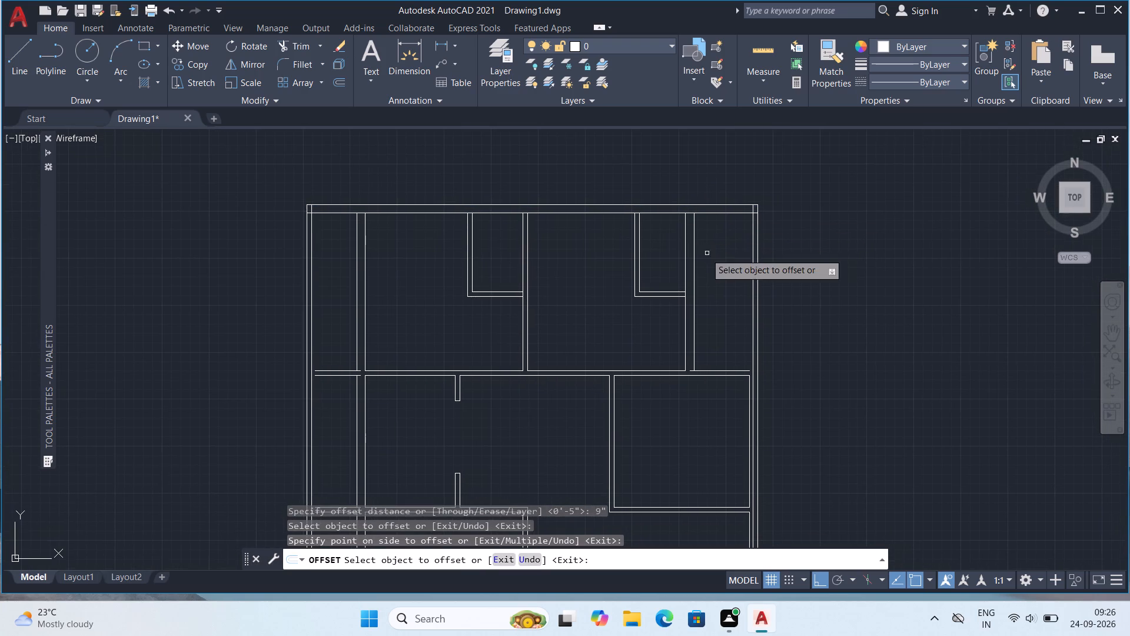
pyautogui.press('Escape')
pyautogui.click(646, 213)
pyautogui.press('Escape')
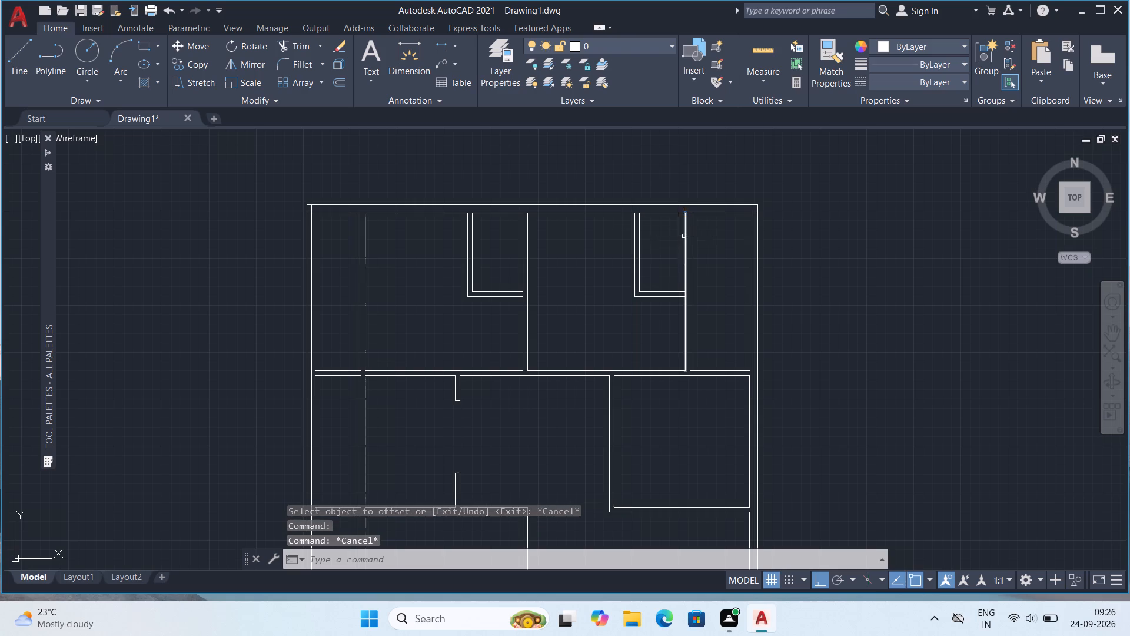
# Extend the bottom wall line of the upper-right strip at both ends, to the 5" boundary wall and to the 9" partition.
pyautogui.moveTo(727, 292); pyautogui.dragTo(670, 286, button='middle')
pyautogui.moveTo(736, 360); pyautogui.dragTo(735, 359, button='middle')
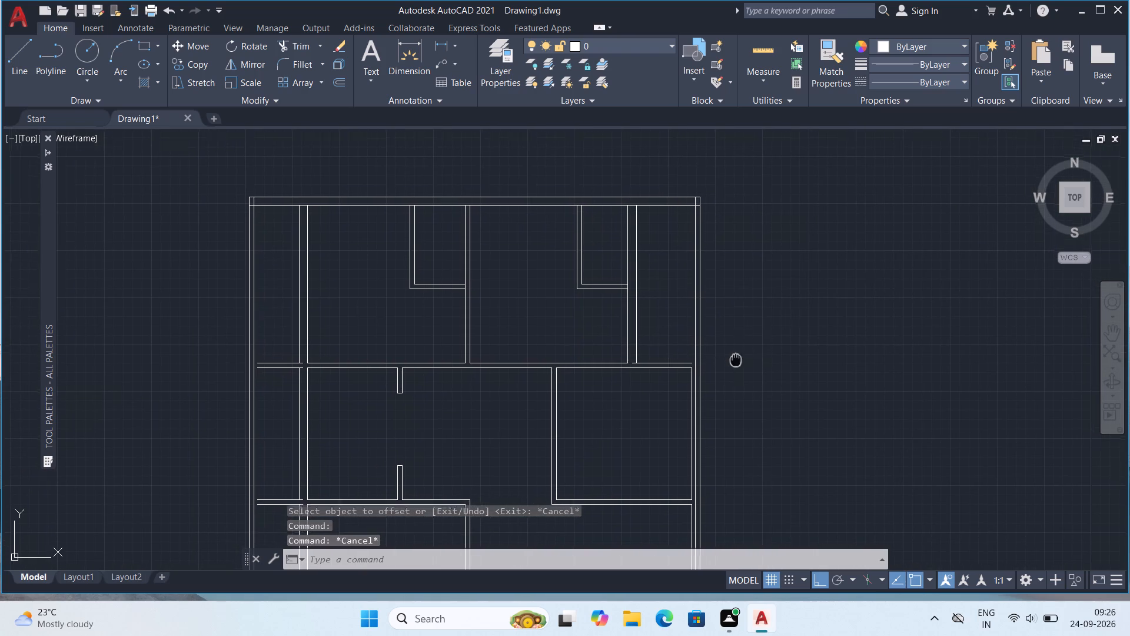
pyautogui.moveTo(735, 359); pyautogui.dragTo(722, 310, button='middle')
pyautogui.scroll(1, 674, 320)
pyautogui.press('e')
pyautogui.press('x')
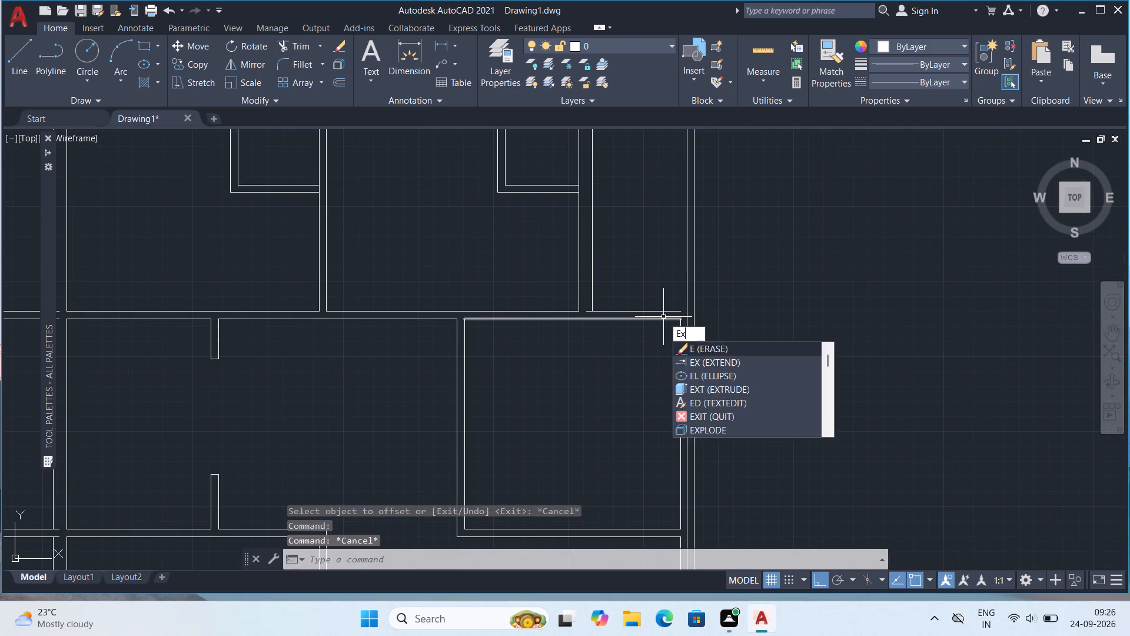
pyautogui.press('Return')
pyautogui.click(659, 313)
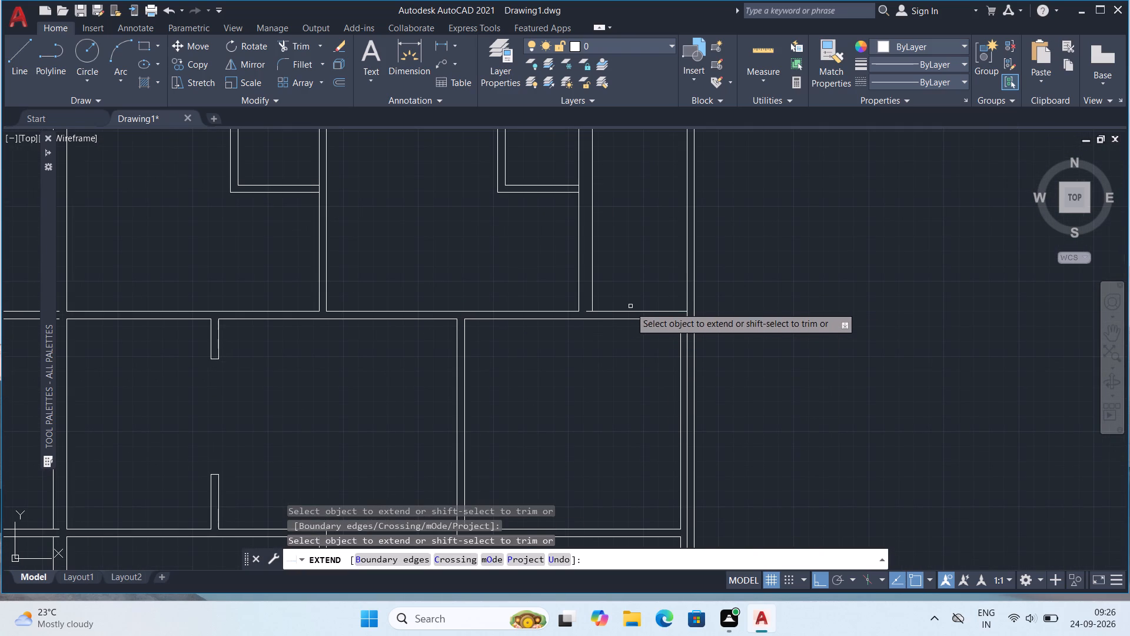
pyautogui.click(628, 313)
# In the left strip, extend both lines of the upper cross wall to the boundary wall and across the 9" house wall.
pyautogui.scroll(-3, 577, 306)
pyautogui.moveTo(409, 300); pyautogui.dragTo(443, 290, button='middle')
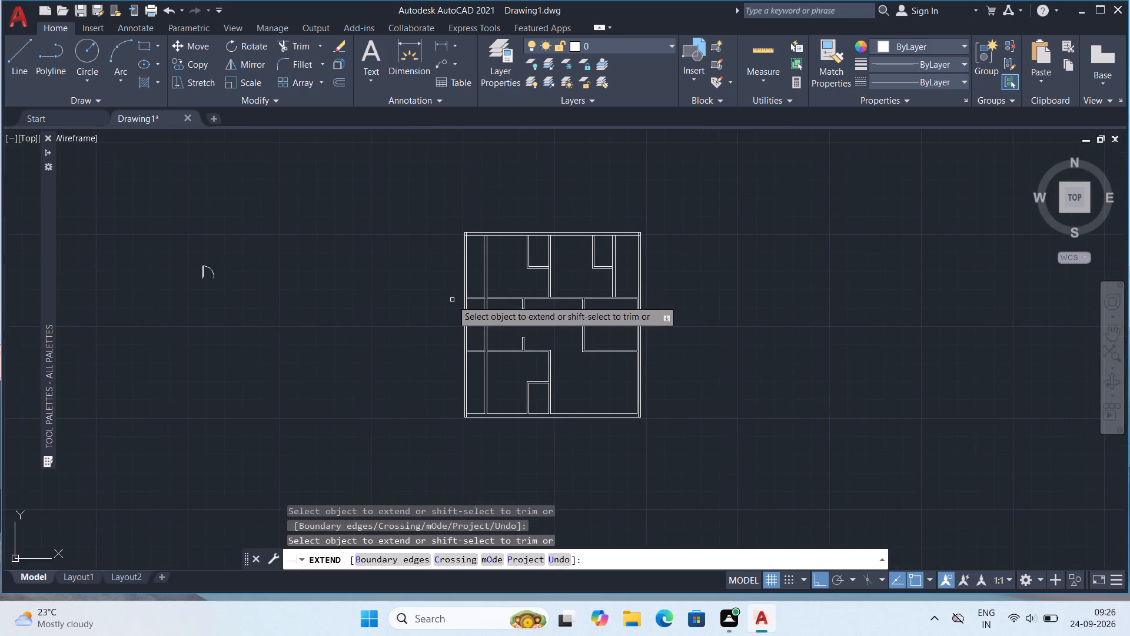
pyautogui.scroll(4, 453, 301)
pyautogui.click(566, 283)
pyautogui.click(568, 297)
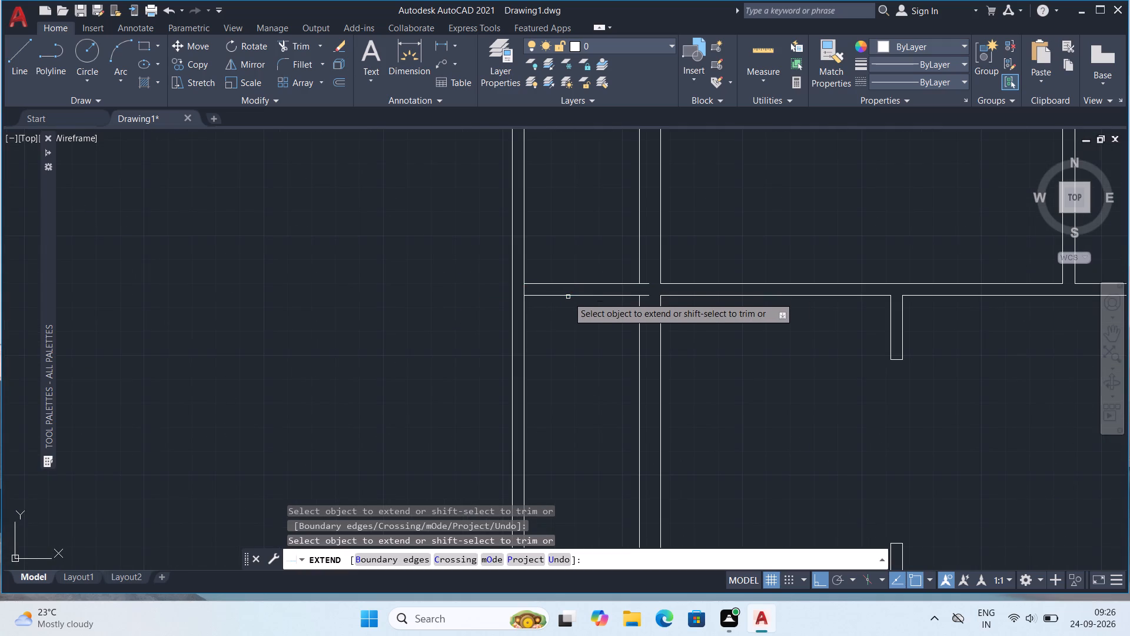
pyautogui.click(618, 284)
pyautogui.click(624, 296)
# In the left strip, extend both lines of the lower cross wall to the boundary wall and across the 9" house wall.
pyautogui.moveTo(589, 238); pyautogui.dragTo(590, 317, button='middle')
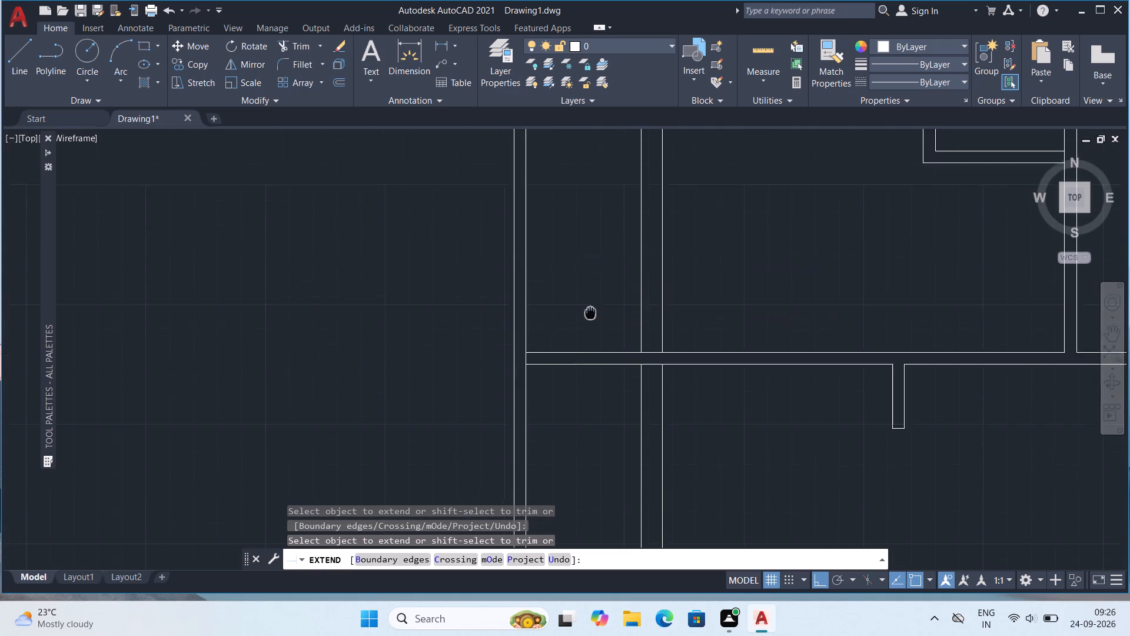
pyautogui.moveTo(590, 317); pyautogui.dragTo(590, 424, button='middle')
pyautogui.moveTo(591, 270); pyautogui.dragTo(556, 450, button='middle')
pyautogui.scroll(-1, 573, 356)
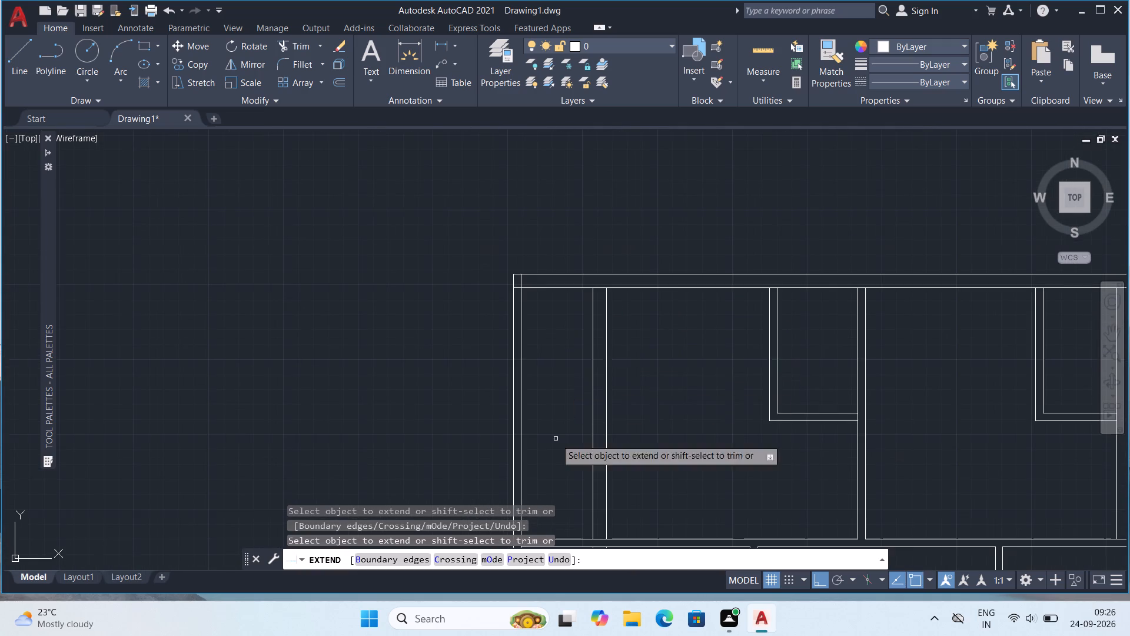
pyautogui.moveTo(554, 438); pyautogui.dragTo(511, 167, button='middle')
pyautogui.moveTo(492, 375); pyautogui.dragTo(483, 157, button='middle')
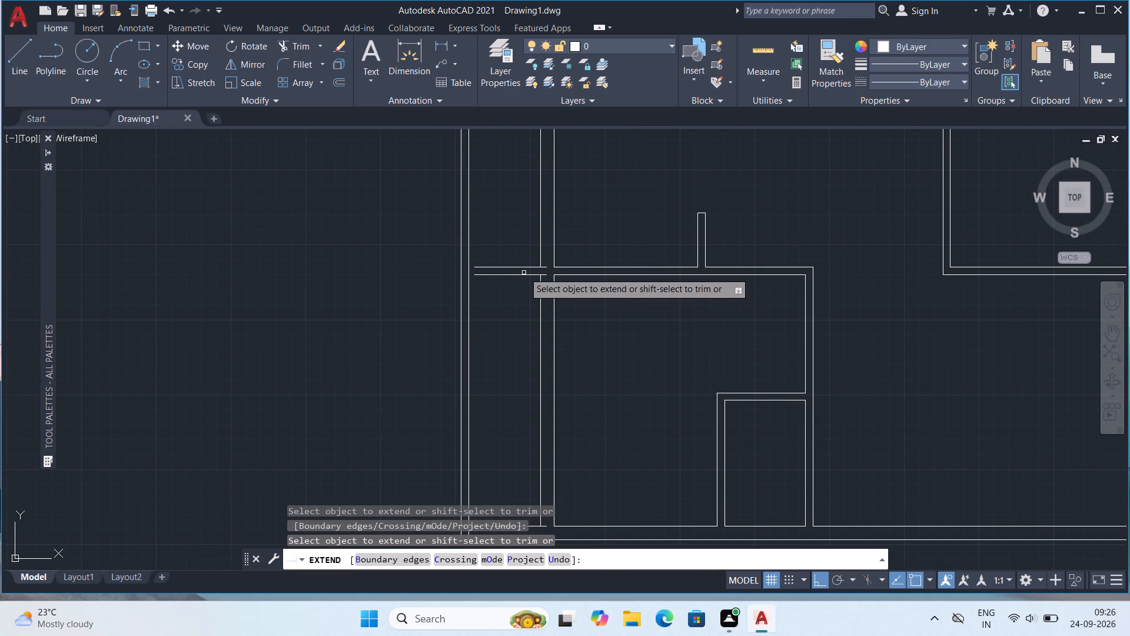
pyautogui.click(520, 276)
pyautogui.click(520, 268)
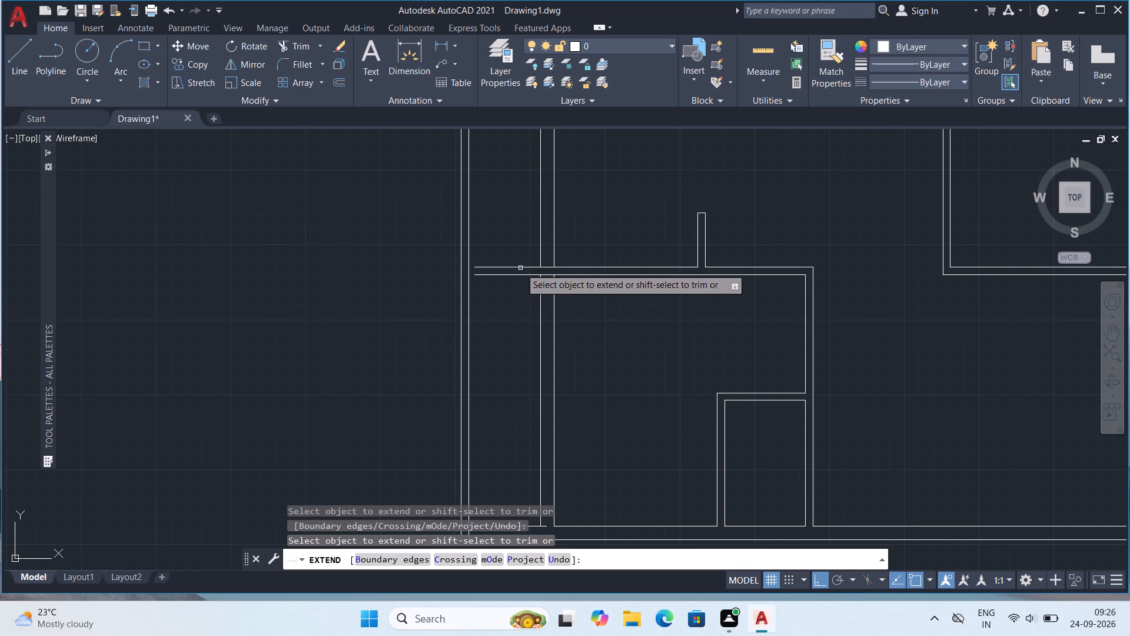
pyautogui.click(507, 267)
pyautogui.click(505, 275)
# Extend the inner bottom wall line of the left strip at both ends, to the boundary wall and the house wall.
pyautogui.scroll(-1, 514, 312)
pyautogui.moveTo(501, 340); pyautogui.dragTo(497, 259, button='middle')
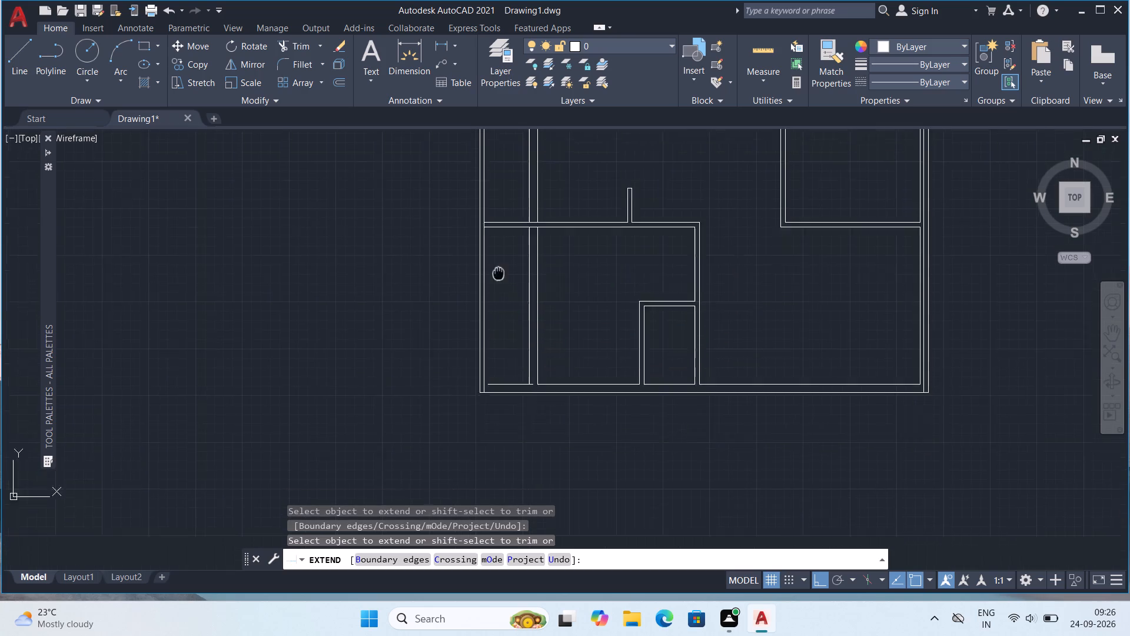
pyautogui.moveTo(497, 259); pyautogui.dragTo(490, 214, button='middle')
pyautogui.scroll(1, 520, 319)
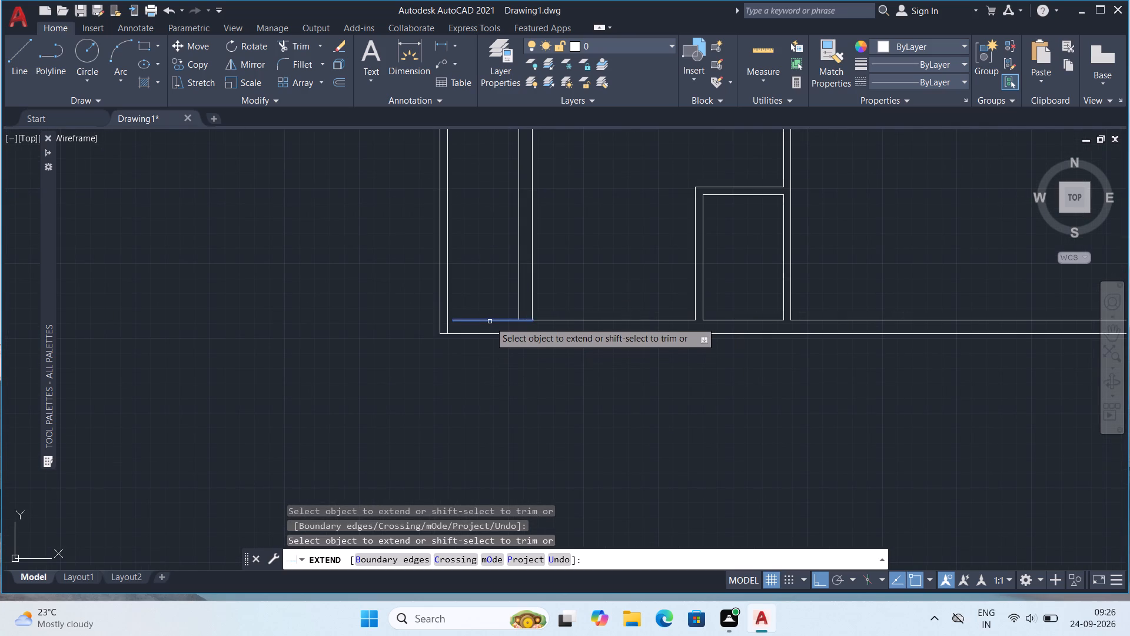
pyautogui.click(490, 321)
pyautogui.click(489, 322)
pyautogui.scroll(-2, 530, 320)
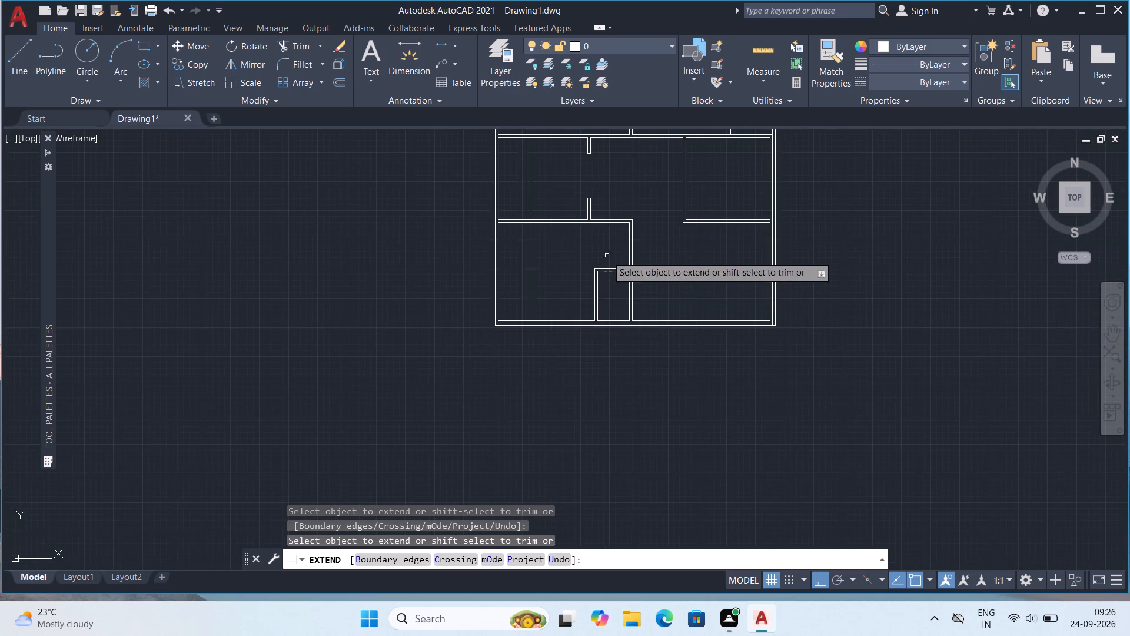
pyautogui.moveTo(602, 266); pyautogui.dragTo(508, 408, button='middle')
pyautogui.press('Escape')
# Trim away the right 5" boundary offset line below the upper cross wall, beside the middle-right room.
pyautogui.scroll(1, 704, 218)
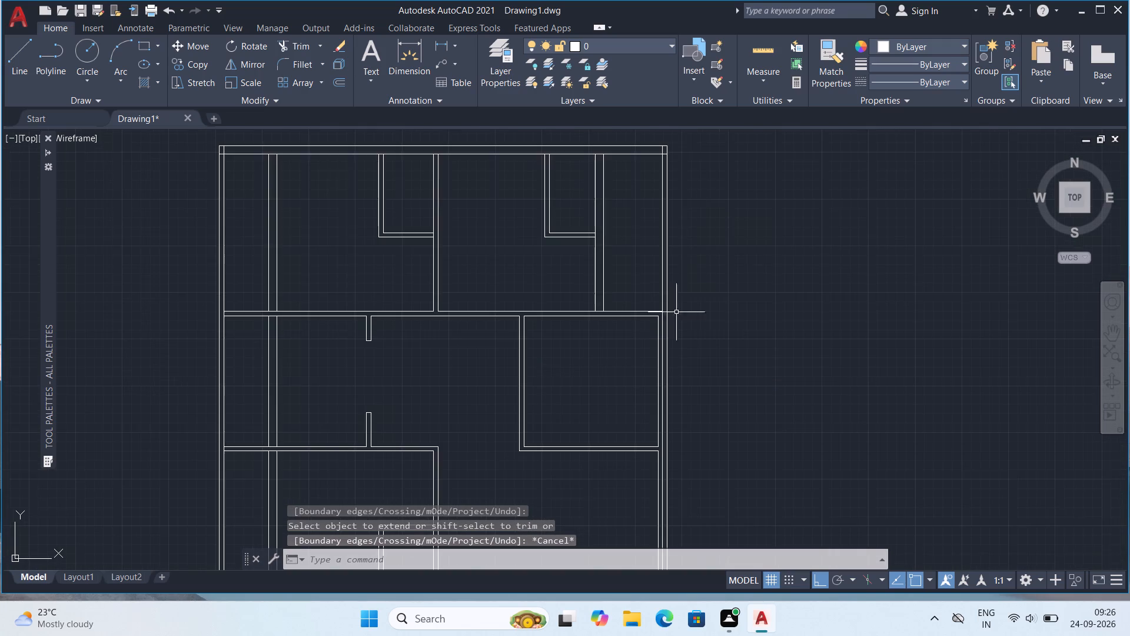
pyautogui.scroll(1, 669, 339)
pyautogui.moveTo(688, 353); pyautogui.dragTo(676, 313, button='middle')
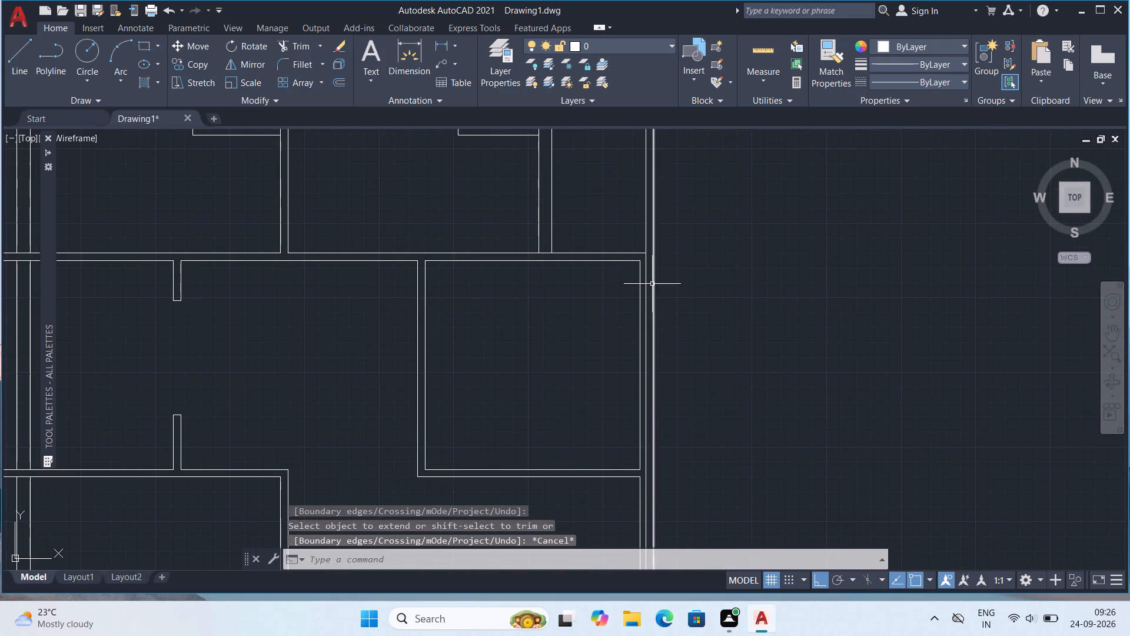
pyautogui.write('tr')
pyautogui.press('Return')
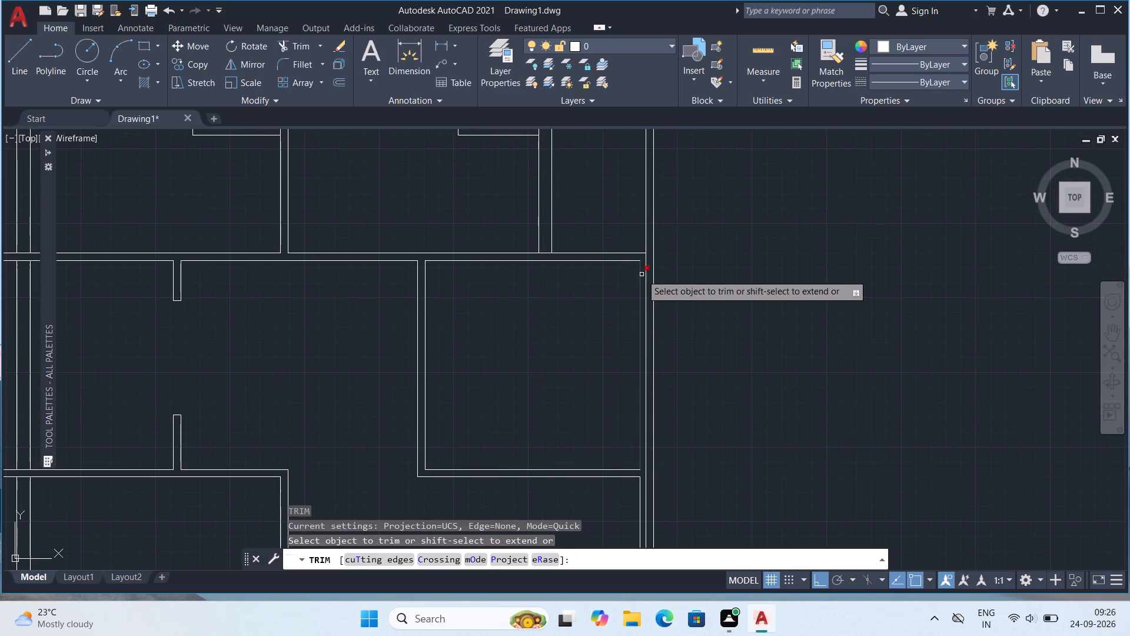
pyautogui.click(648, 270)
pyautogui.click(651, 268)
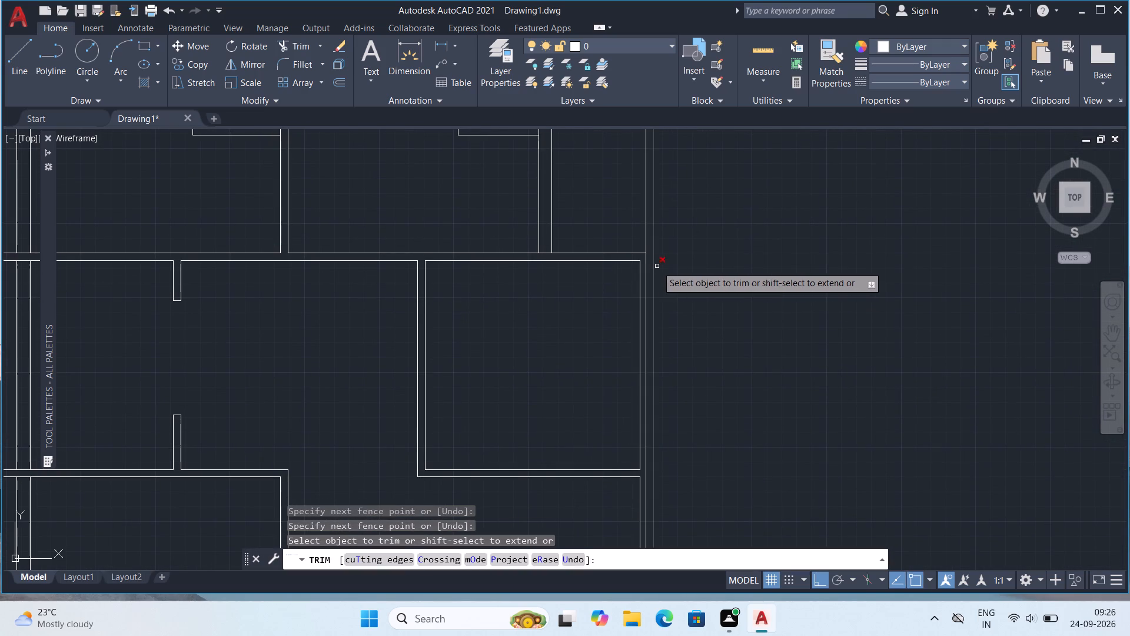
pyautogui.click(646, 266)
# Trim the overlapping inner wall line ends at the top-right corner of the plan.
pyautogui.scroll(-1, 653, 271)
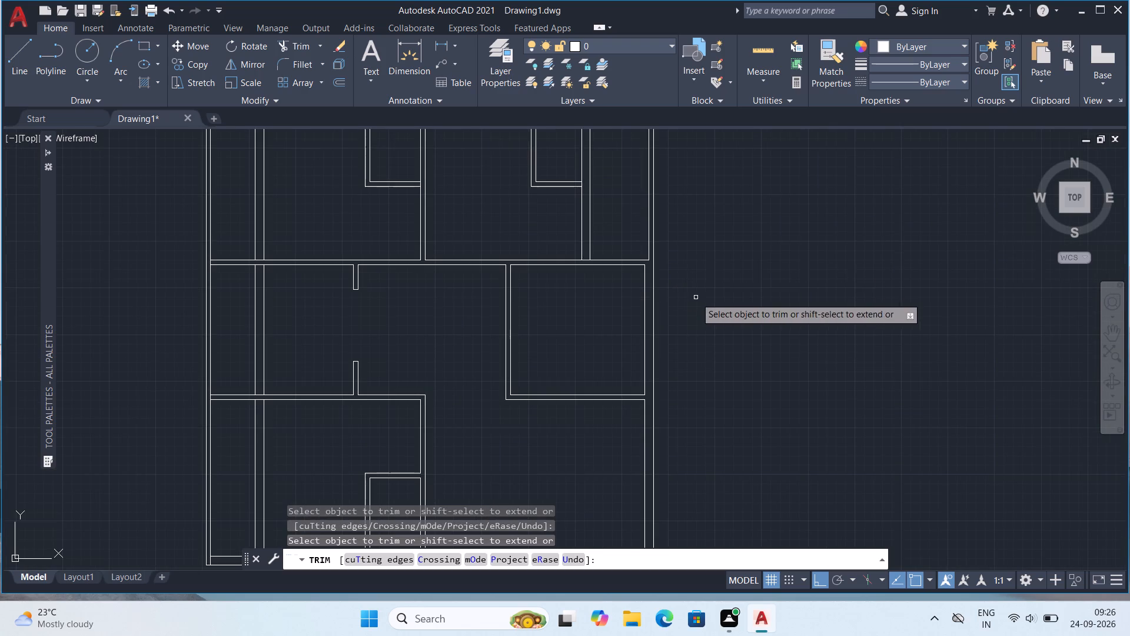
pyautogui.moveTo(690, 324); pyautogui.dragTo(669, 287, button='middle')
pyautogui.scroll(-1, 669, 287)
pyautogui.moveTo(702, 296); pyautogui.dragTo(704, 365, button='middle')
pyautogui.scroll(1, 647, 299)
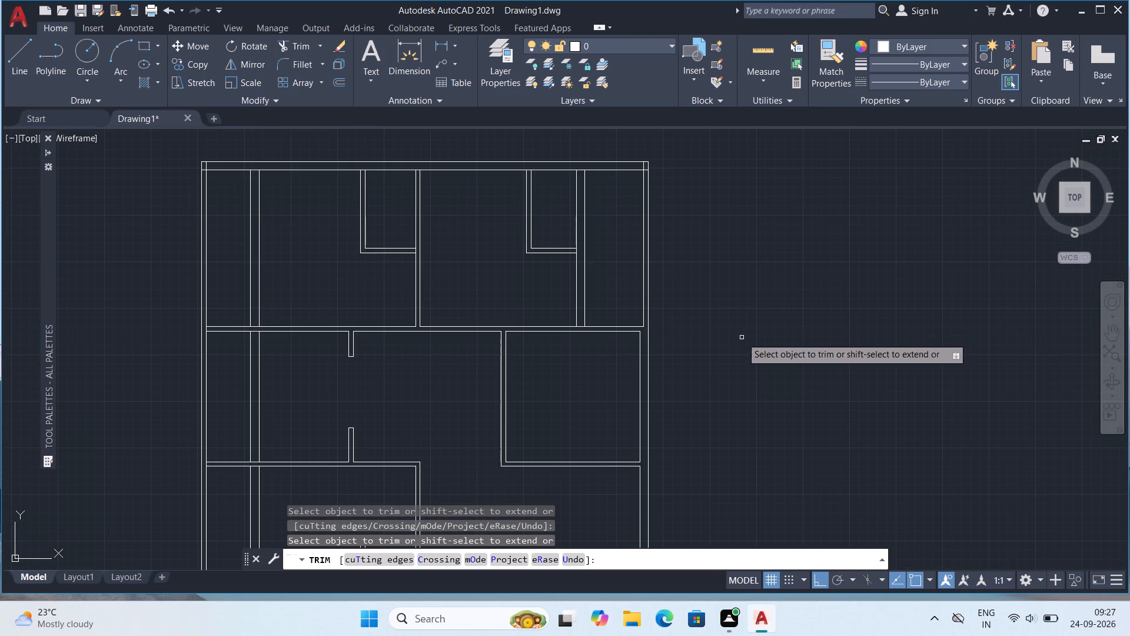
pyautogui.scroll(5, 632, 167)
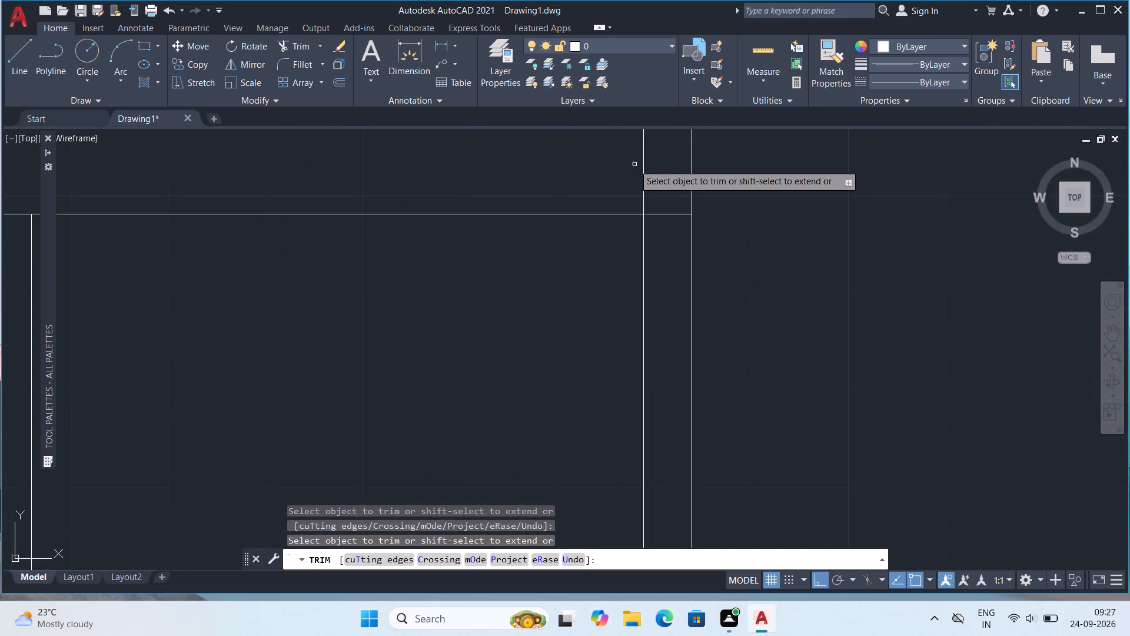
pyautogui.moveTo(634, 159); pyautogui.dragTo(668, 218)
# Trim the overlapping inner wall line ends at the top-left corner of the plan.
pyautogui.scroll(-4, 661, 200)
pyautogui.moveTo(360, 253); pyautogui.dragTo(615, 267, button='middle')
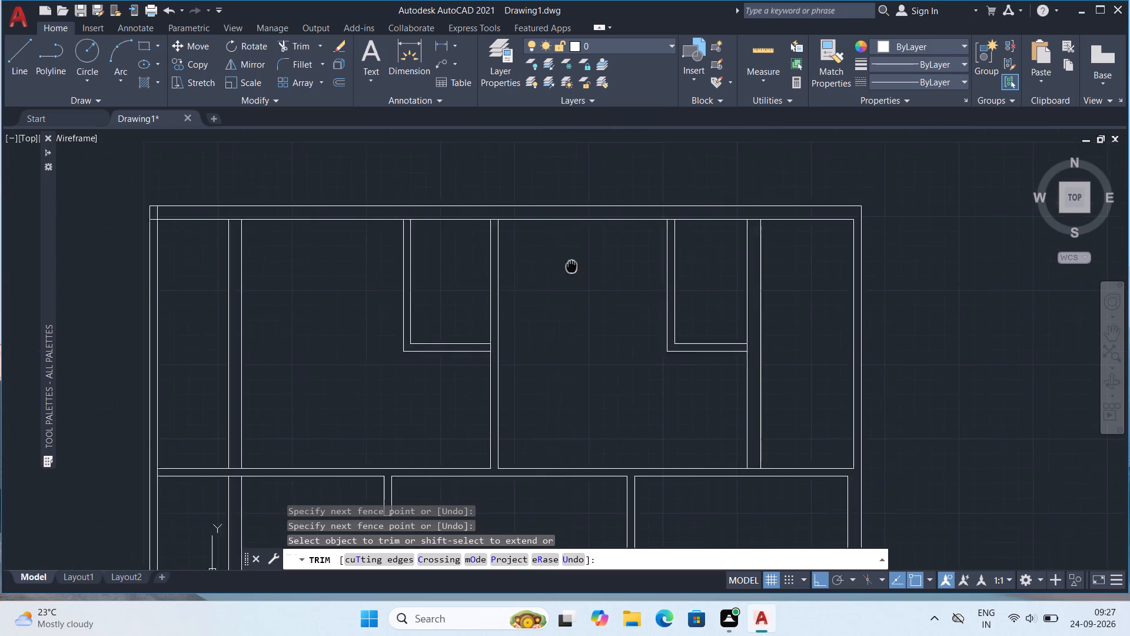
pyautogui.moveTo(615, 267); pyautogui.dragTo(732, 261, button='middle')
pyautogui.scroll(4, 365, 204)
pyautogui.moveTo(281, 231); pyautogui.dragTo(559, 211, button='middle')
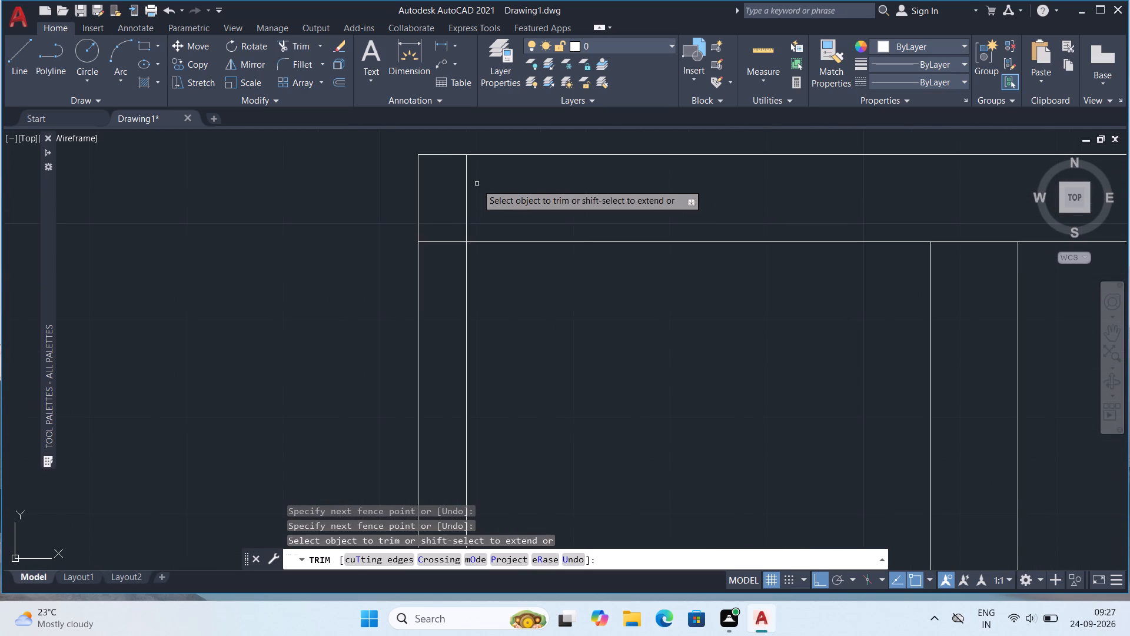
pyautogui.moveTo(480, 184); pyautogui.dragTo(443, 244)
# Trim the inner boundary line's overrun at the bottom-left corner of the plan.
pyautogui.scroll(-4, 472, 207)
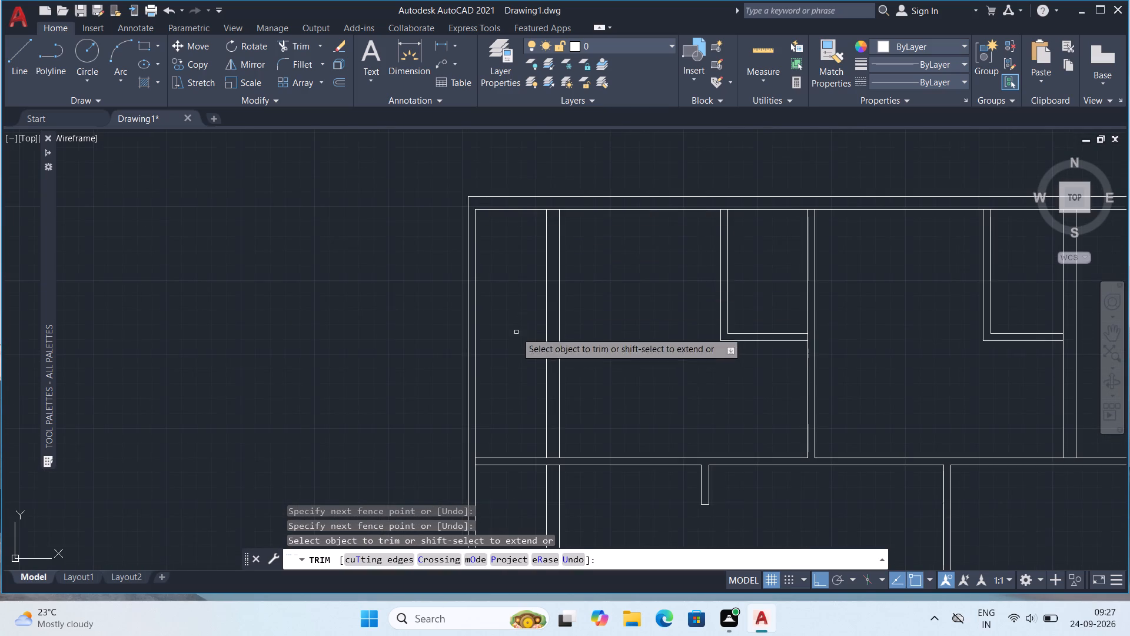
pyautogui.scroll(-2, 536, 371)
pyautogui.moveTo(530, 413); pyautogui.dragTo(569, 207, button='middle')
pyautogui.scroll(3, 604, 366)
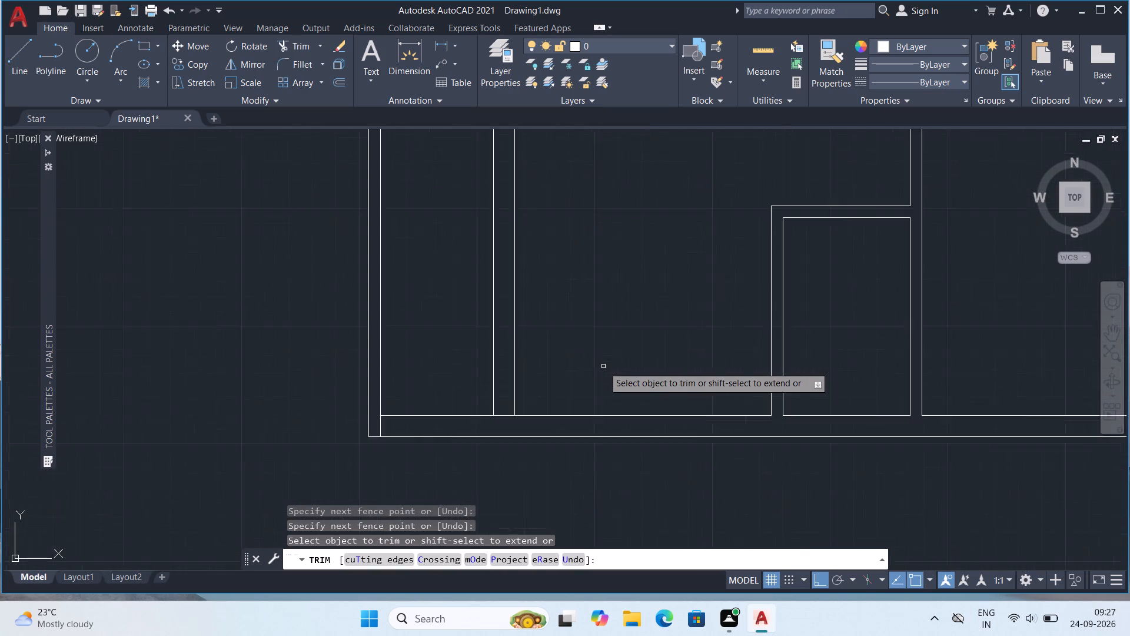
pyautogui.scroll(2, 603, 366)
pyautogui.scroll(-3, 609, 372)
pyautogui.scroll(4, 532, 402)
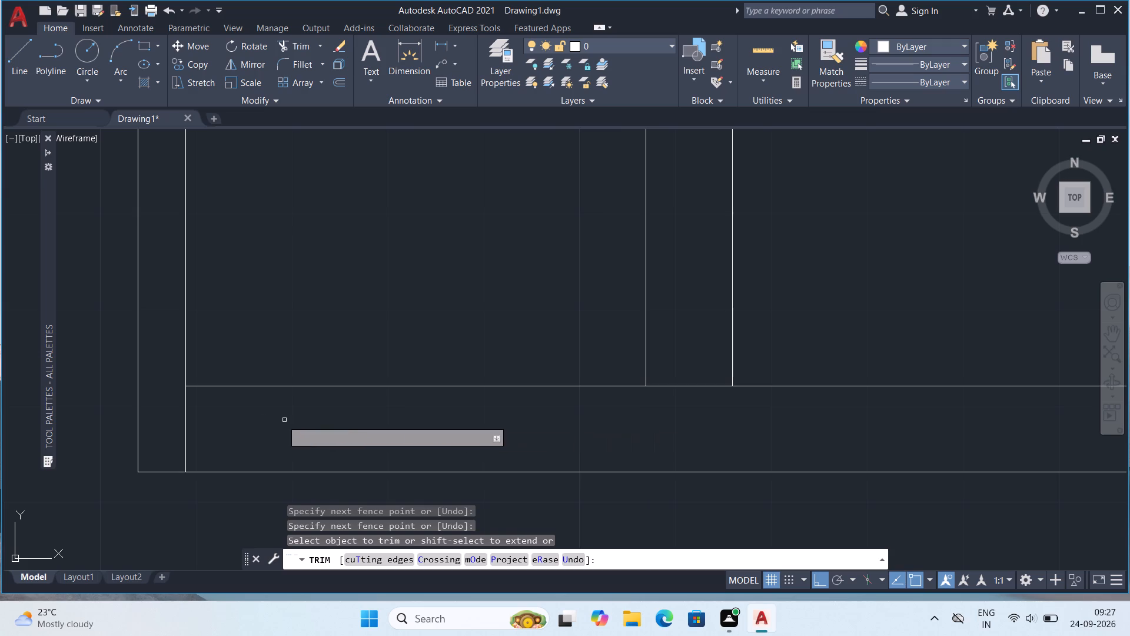
pyautogui.moveTo(262, 418); pyautogui.dragTo(468, 419, button='middle')
pyautogui.scroll(1, 468, 419)
pyautogui.moveTo(320, 405); pyautogui.dragTo(374, 426)
pyautogui.scroll(-4, 395, 410)
pyautogui.scroll(-3, 566, 294)
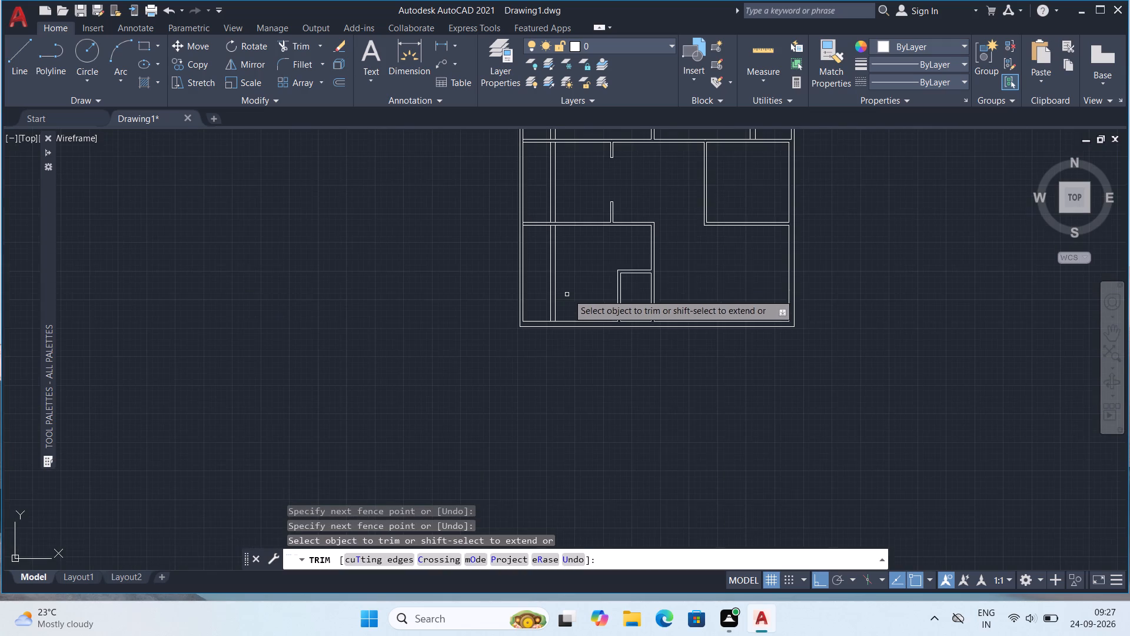
pyautogui.moveTo(582, 297); pyautogui.dragTo(430, 436, button='middle')
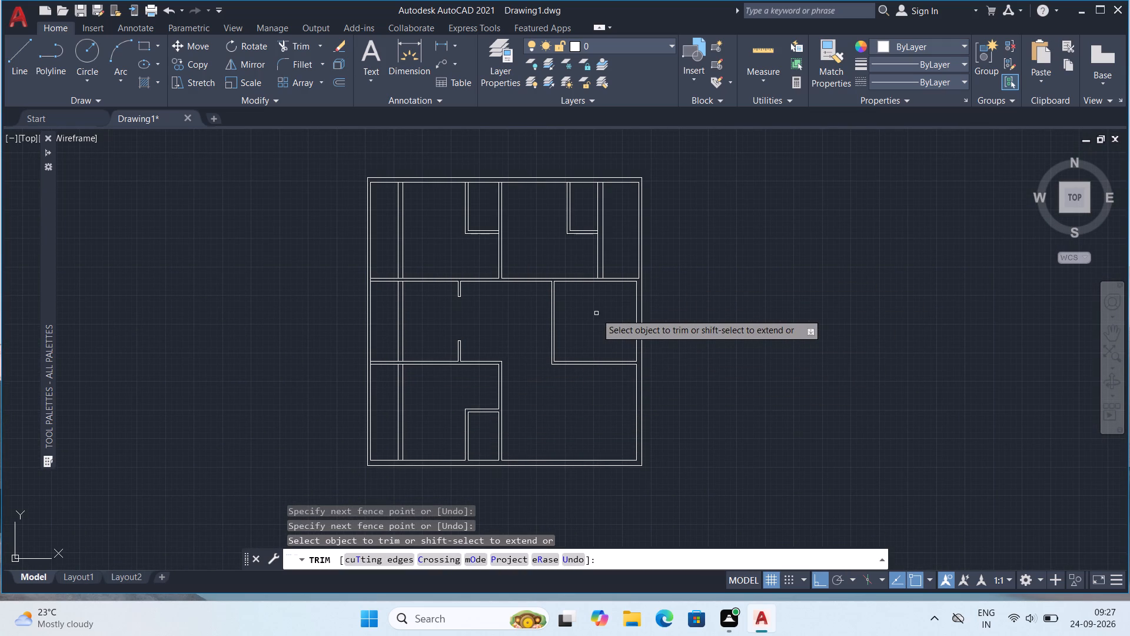
pyautogui.moveTo(602, 310); pyautogui.dragTo(607, 295, button='middle')
pyautogui.press('Escape')
pyautogui.press('Escape')
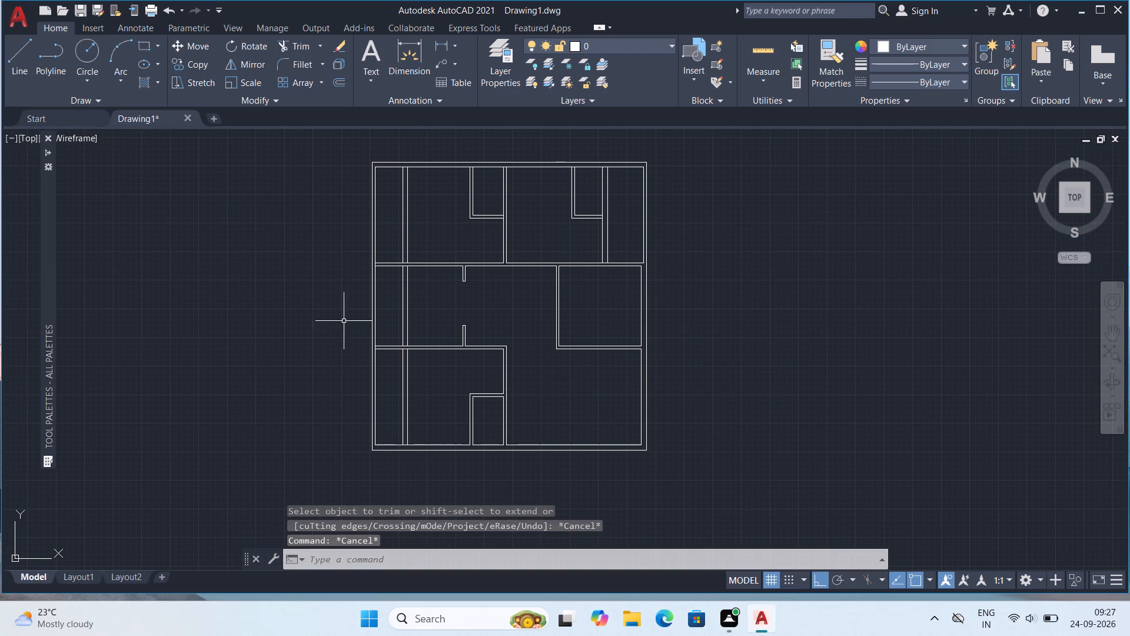
# Measure the width of the door block beside the plan between its two jamb ends, using a linear dimension.
pyautogui.moveTo(269, 304); pyautogui.dragTo(619, 344, button='middle')
pyautogui.scroll(1, 303, 251)
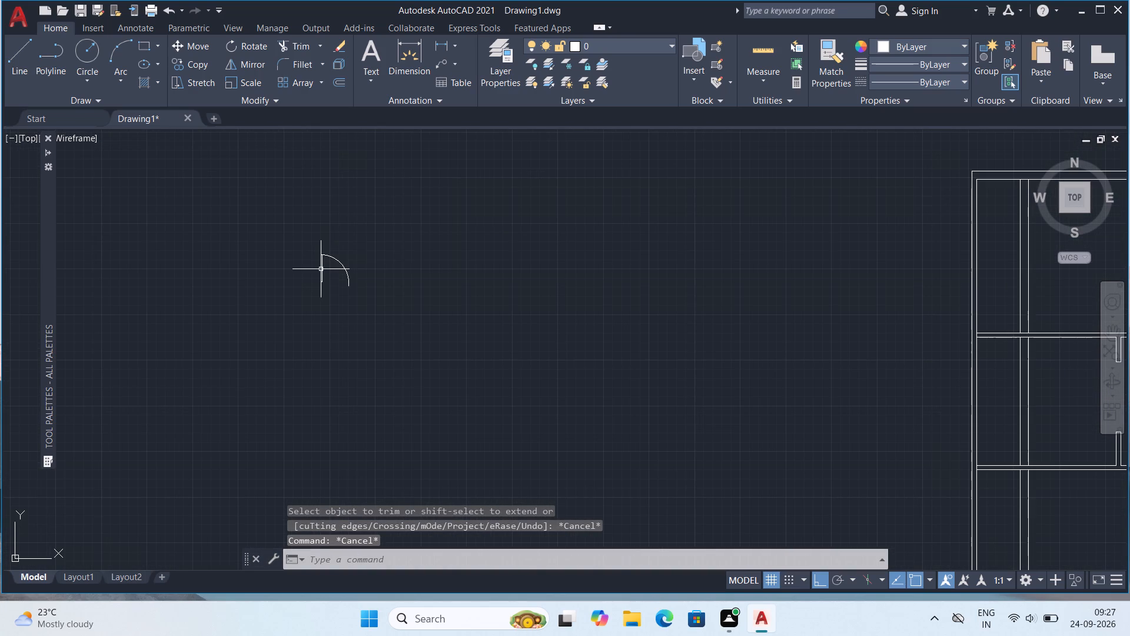
pyautogui.click(321, 269)
pyautogui.press('Escape')
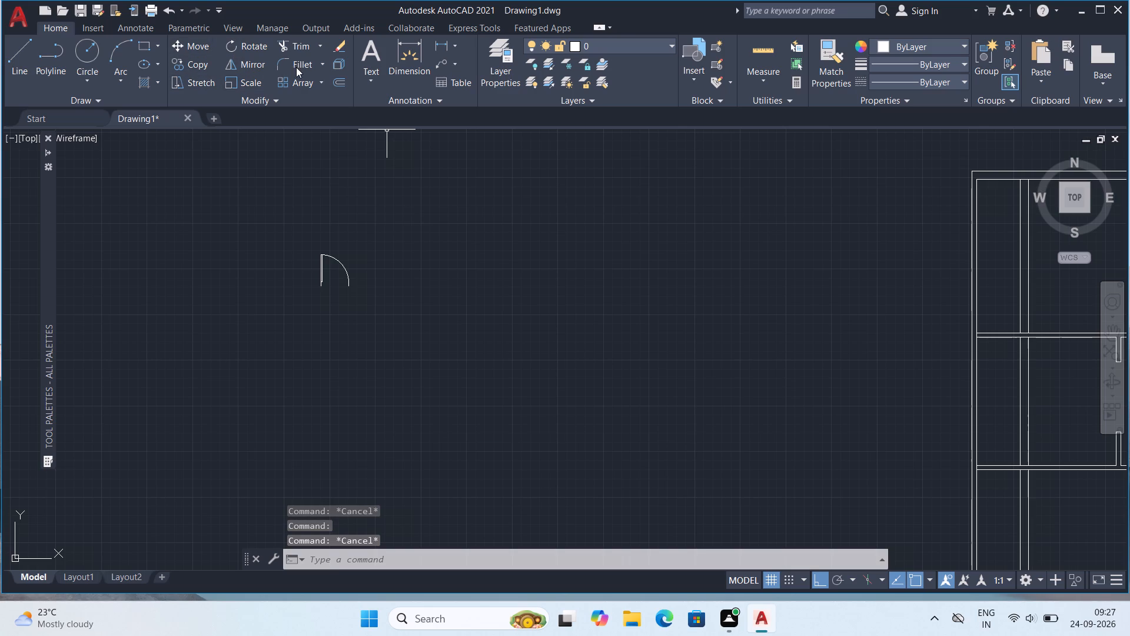
pyautogui.click(433, 37)
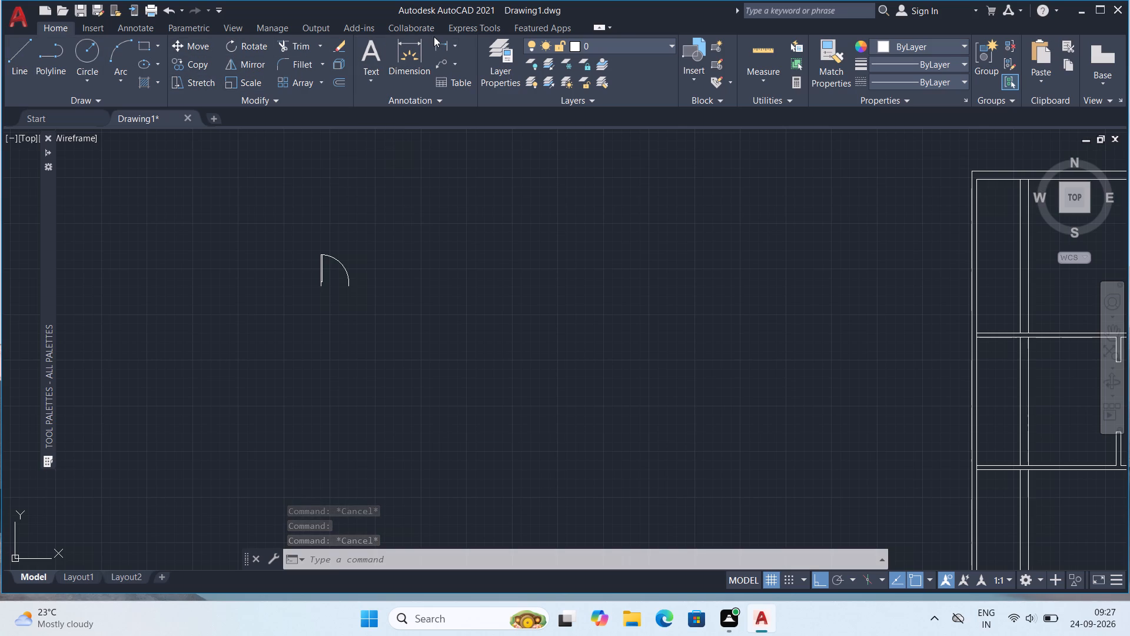
pyautogui.scroll(4, 373, 154)
pyautogui.scroll(-4, 338, 263)
pyautogui.scroll(2, 304, 406)
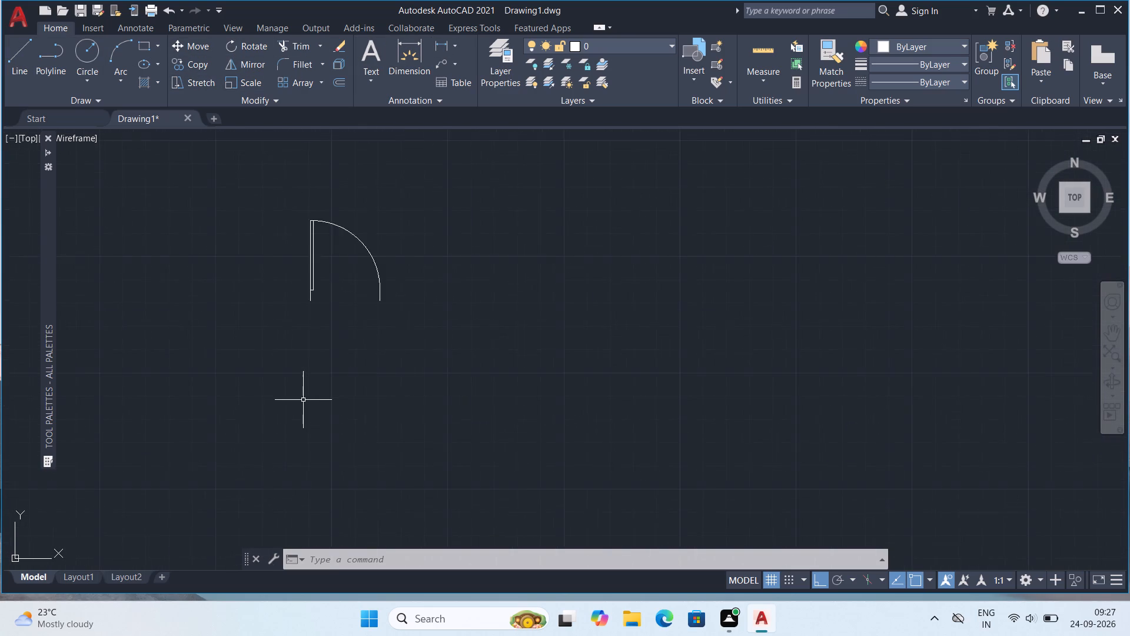
pyautogui.scroll(3, 303, 400)
pyautogui.moveTo(381, 218); pyautogui.dragTo(352, 478, button='middle')
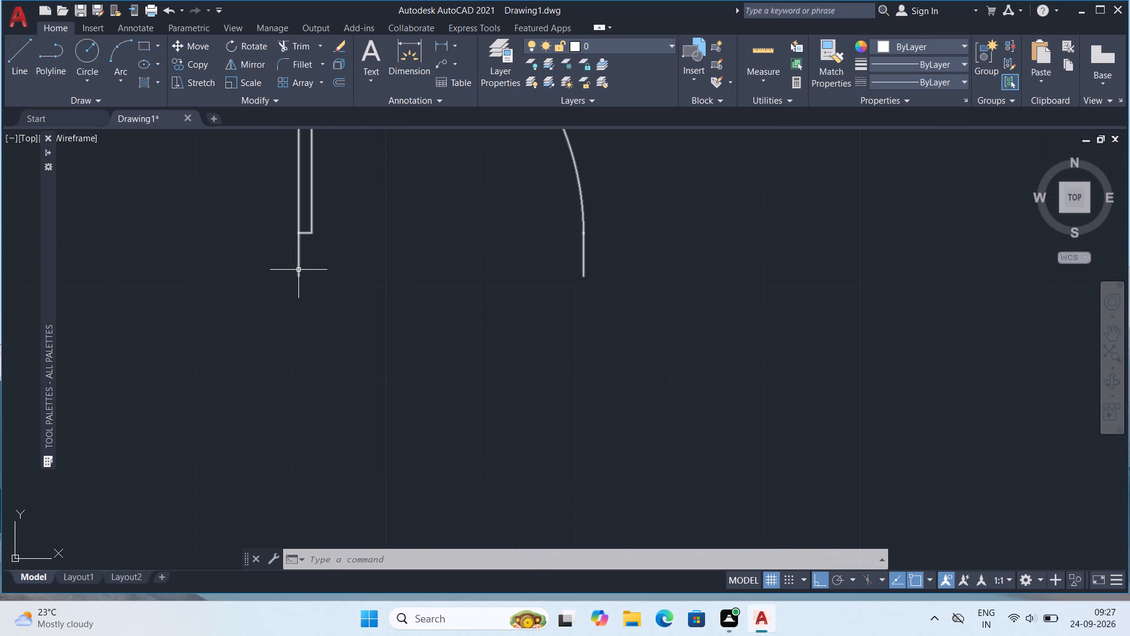
pyautogui.click(439, 45)
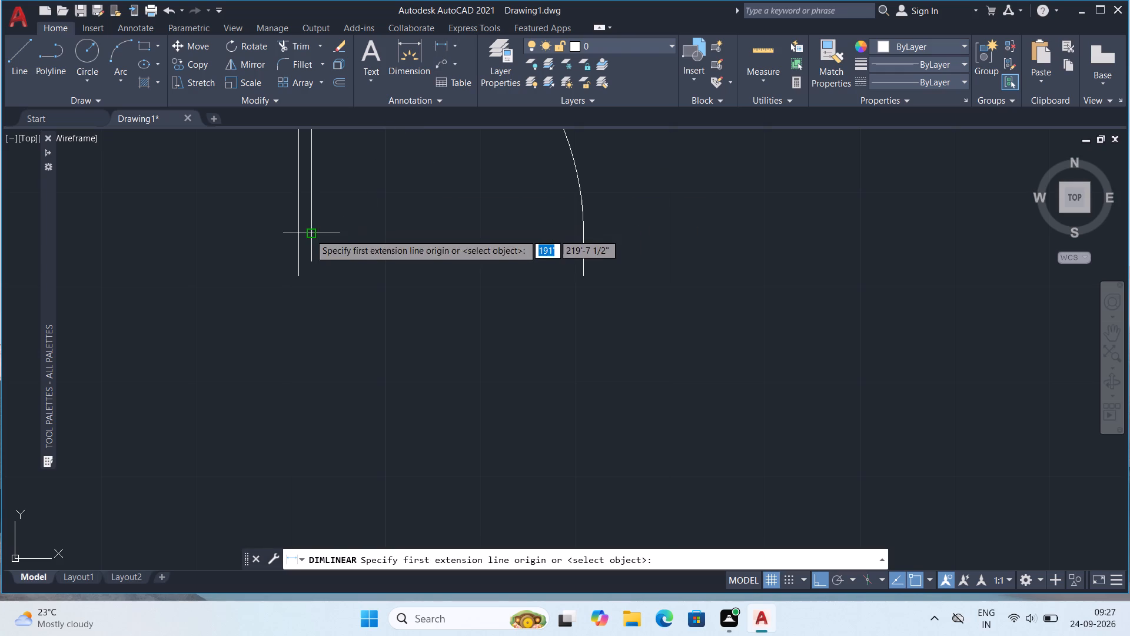
pyautogui.click(295, 274)
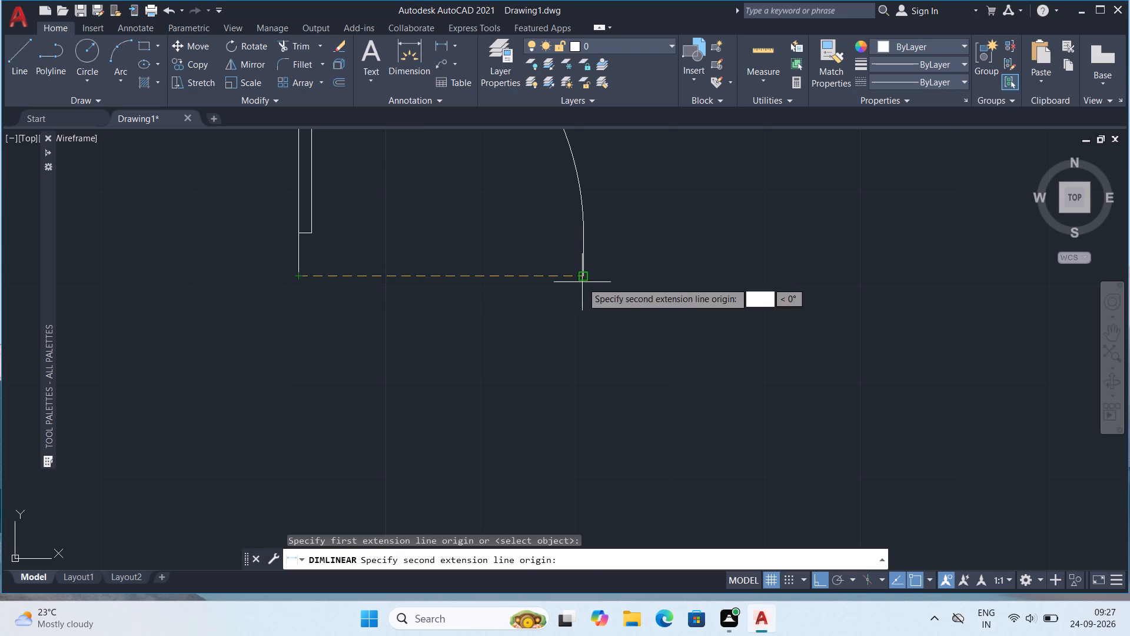
pyautogui.click(586, 282)
pyautogui.scroll(-4, 583, 301)
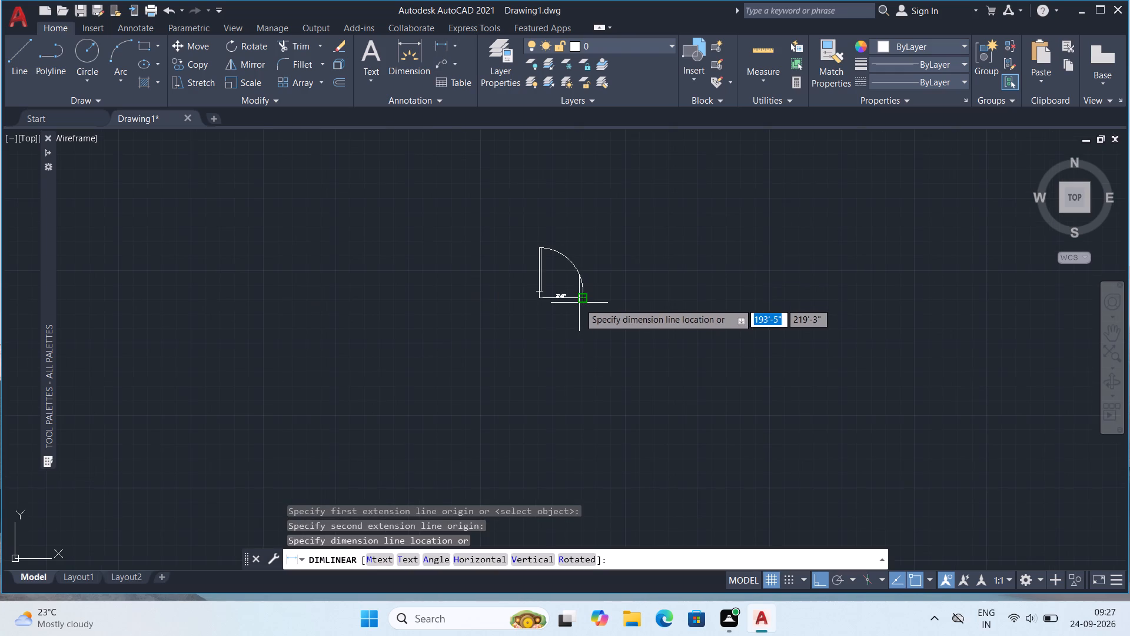
pyautogui.press('Escape')
# Mirror the door block about a vertical line through its right jamb end, keeping the original.
pyautogui.click(576, 270)
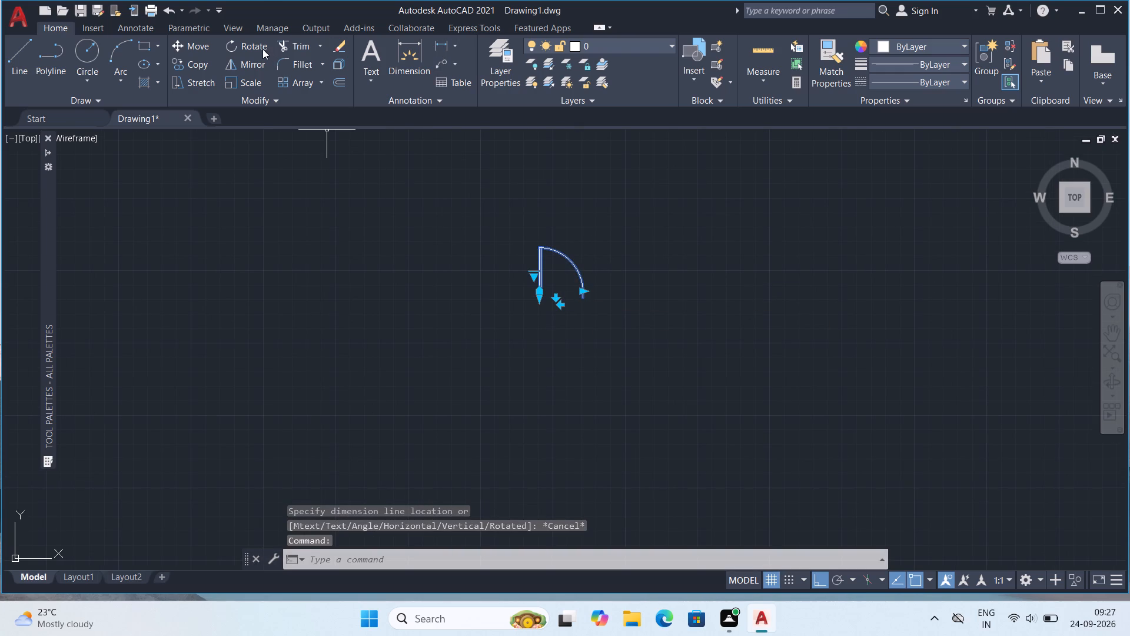
pyautogui.click(257, 65)
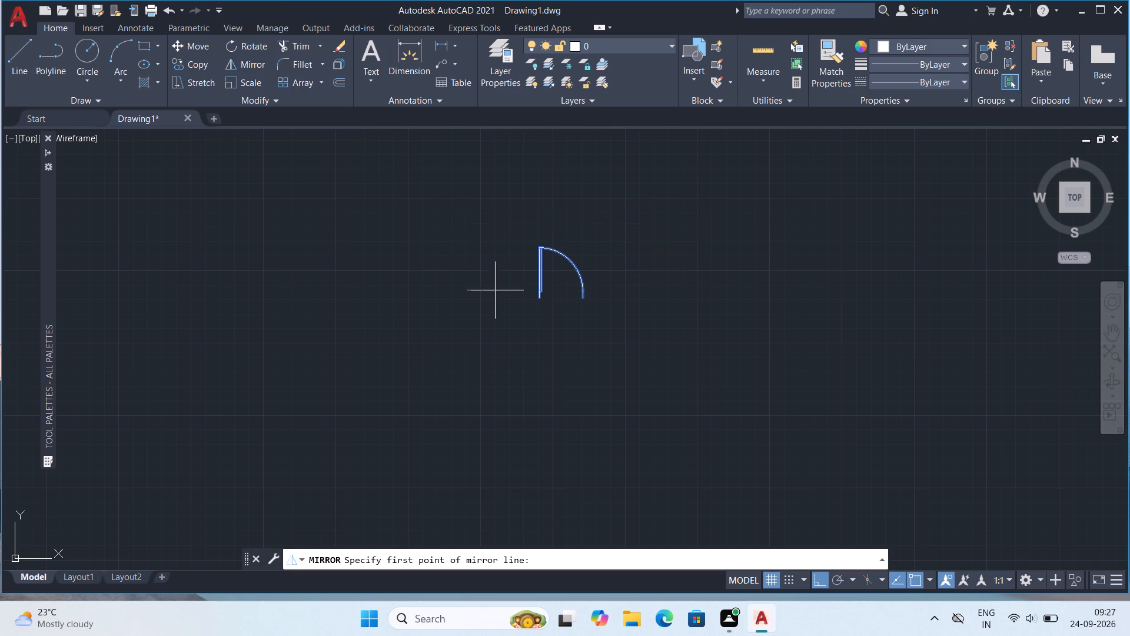
pyautogui.click(586, 298)
pyautogui.click(618, 245)
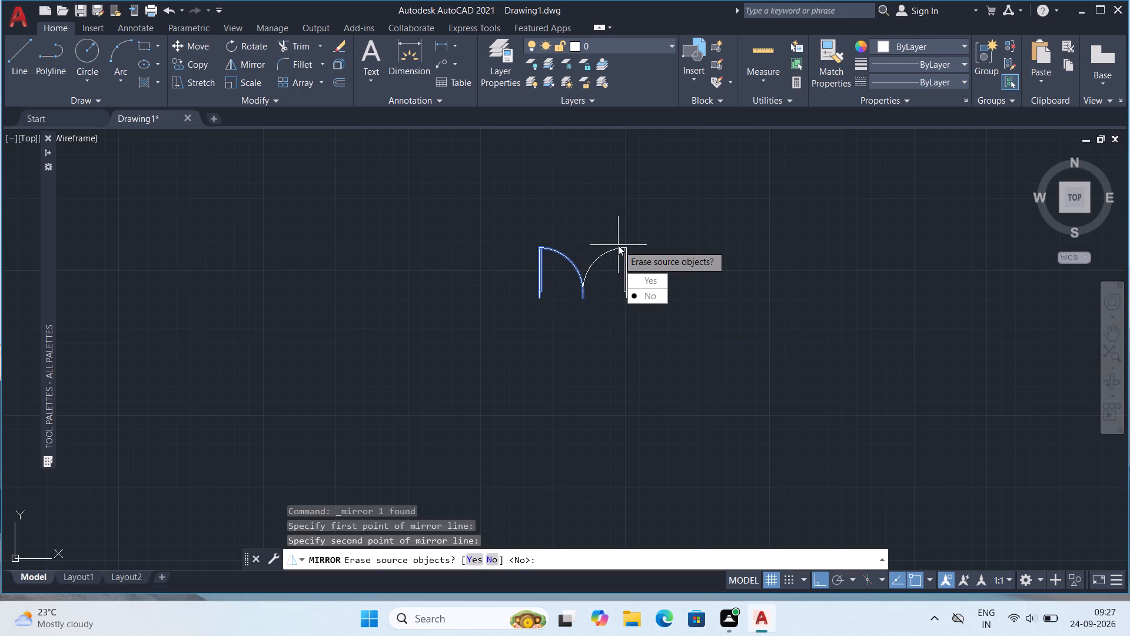
pyautogui.moveTo(627, 297); pyautogui.dragTo(618, 245)
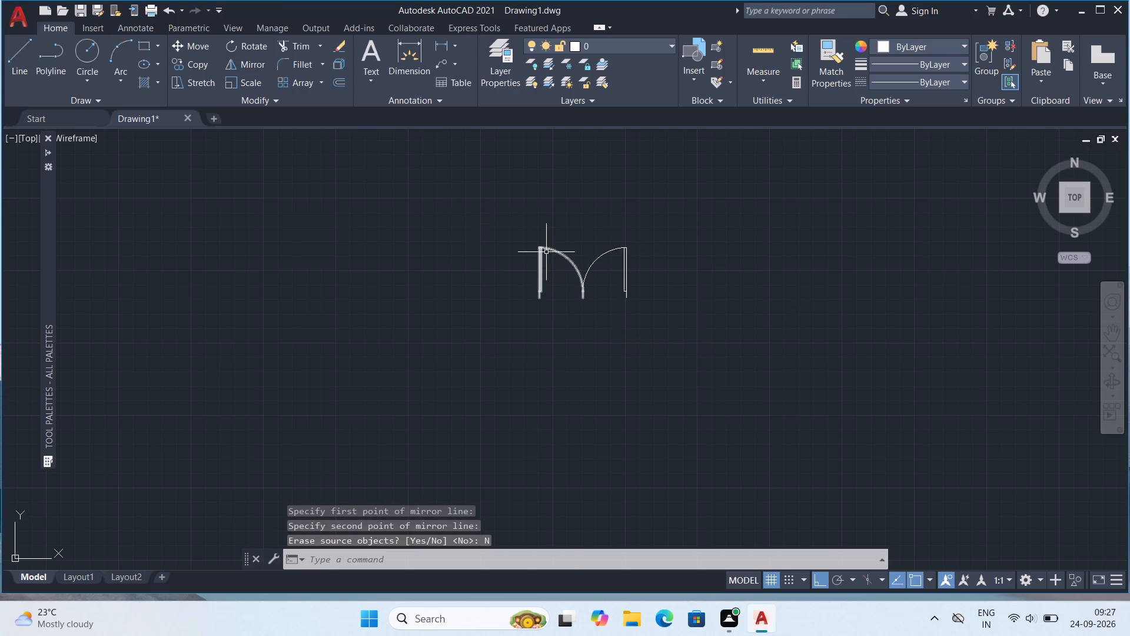
# Mirror the original door block about a vertical line through its left, hinge-side jamb end, keeping the original.
pyautogui.click(547, 252)
pyautogui.click(545, 246)
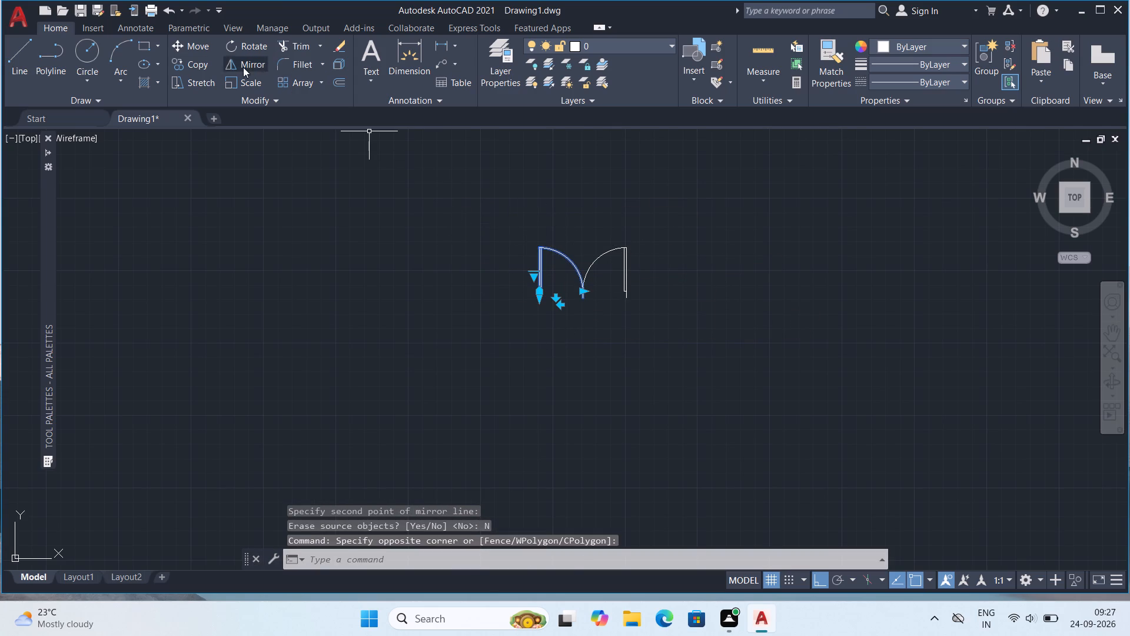
pyautogui.click(247, 71)
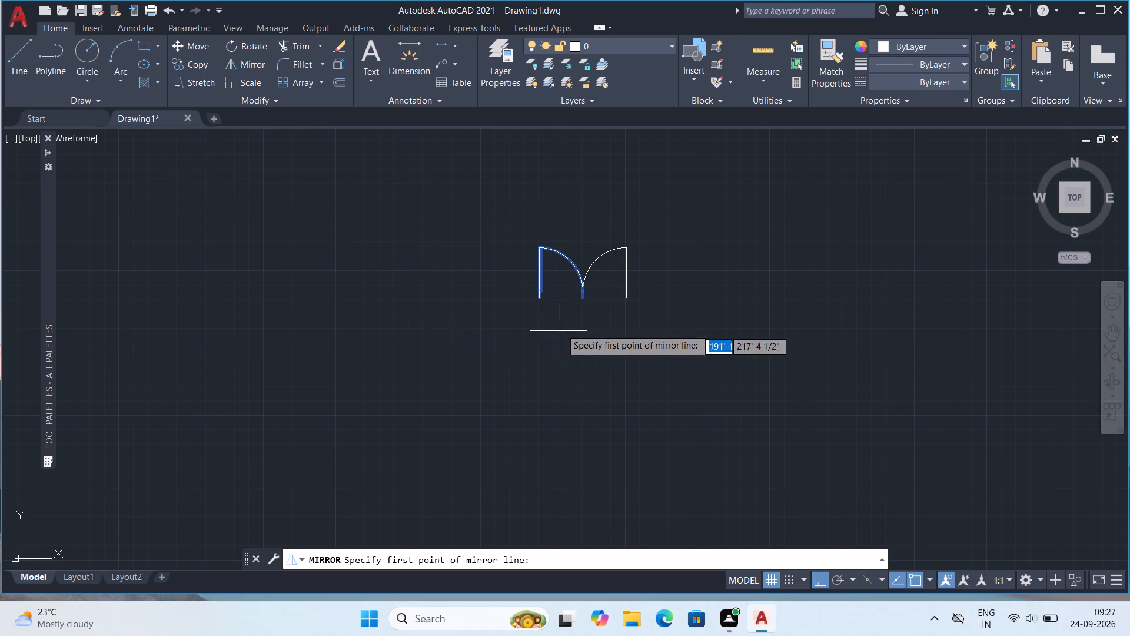
pyautogui.click(535, 297)
pyautogui.click(488, 234)
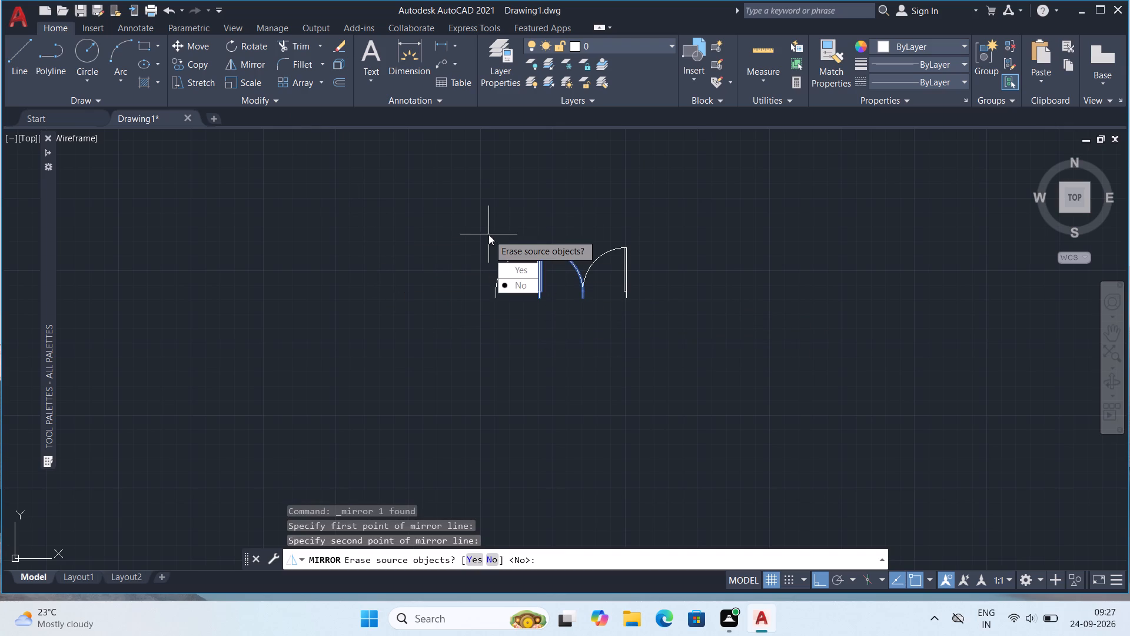
pyautogui.moveTo(525, 284); pyautogui.dragTo(488, 234)
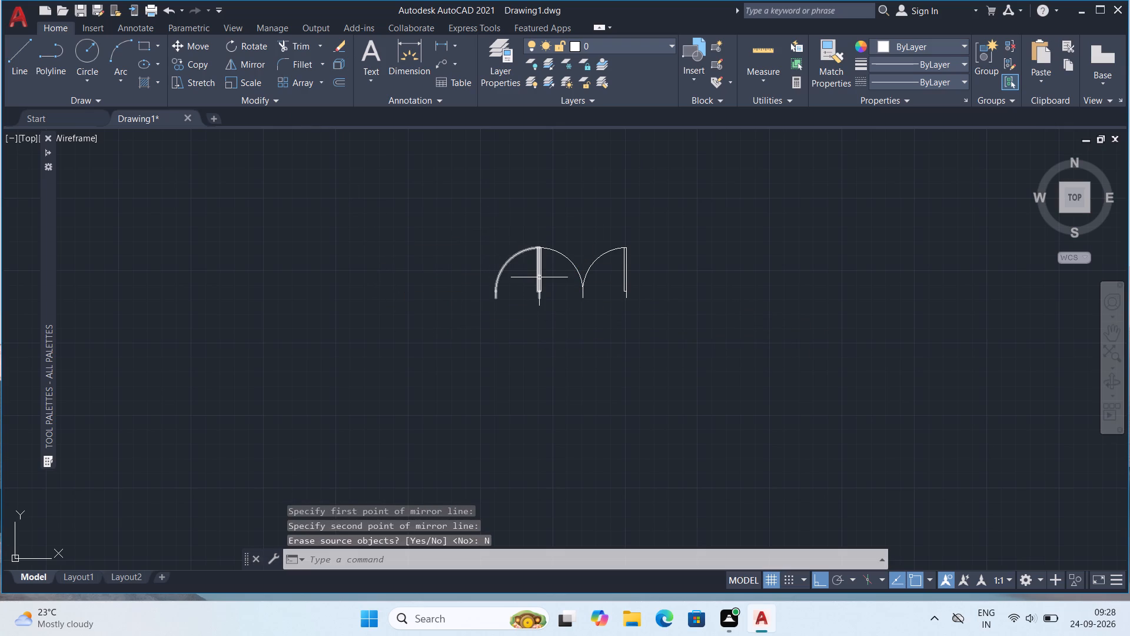
pyautogui.click(233, 66)
pyautogui.press('Escape')
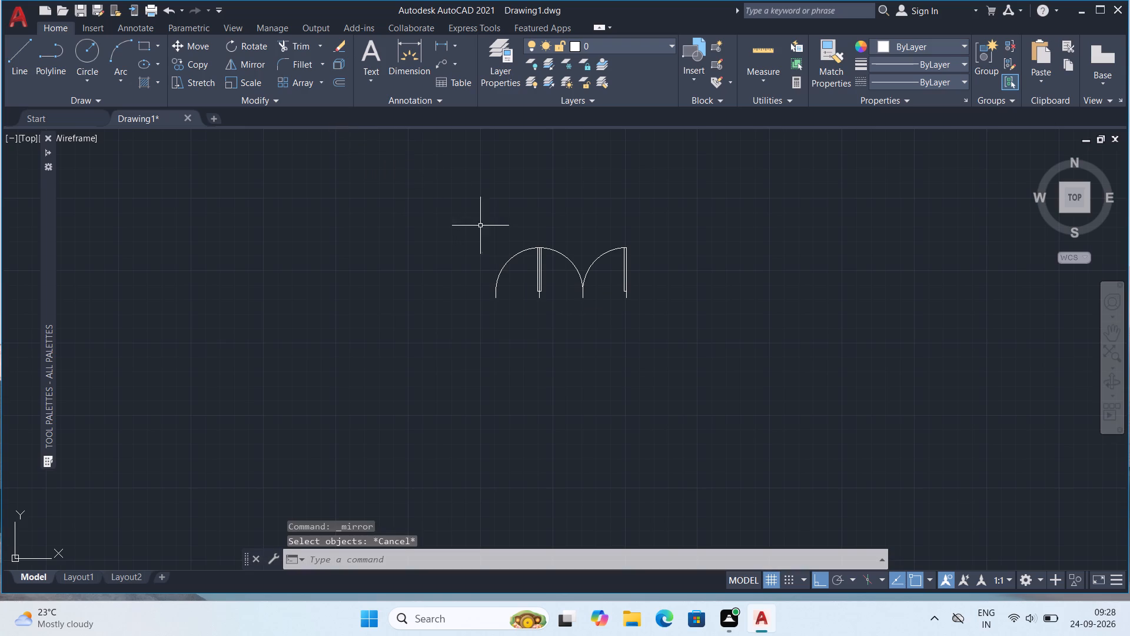
# Place a copy of the leftmost mirrored door in the empty space left of the door group.
pyautogui.click(533, 248)
pyautogui.hotkey('ctrl', 'c')
pyautogui.hotkey('ctrl', 'v')
pyautogui.click(348, 321)
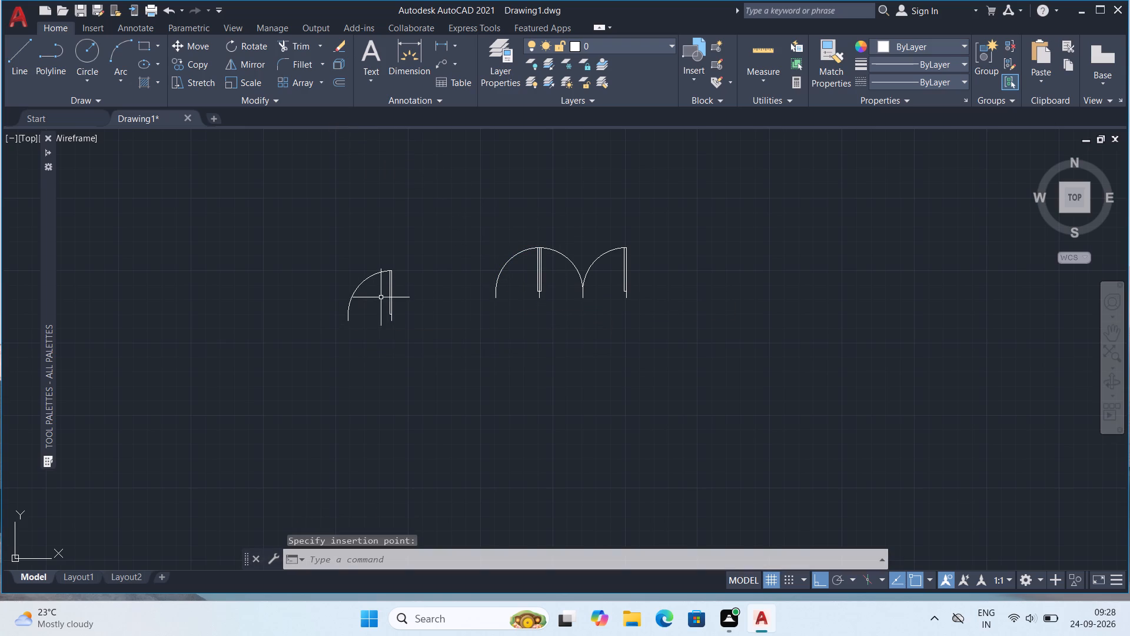
# Mirror the separate left door copy downward about a horizontal line through its lower jamb end, keeping the source.
pyautogui.click(390, 289)
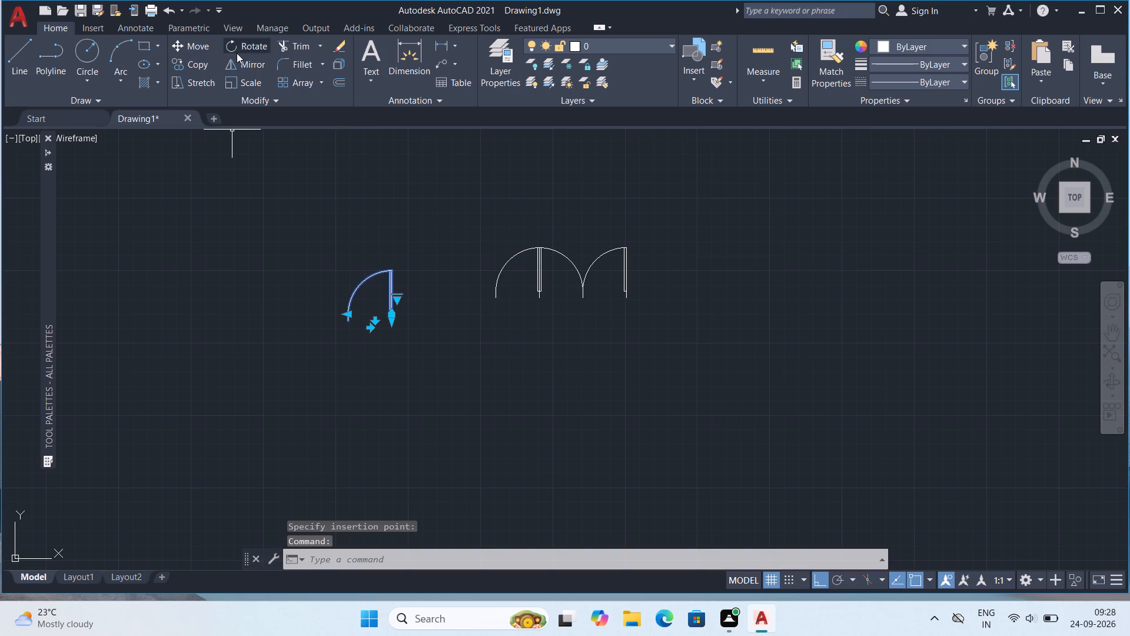
pyautogui.click(234, 67)
pyautogui.click(395, 323)
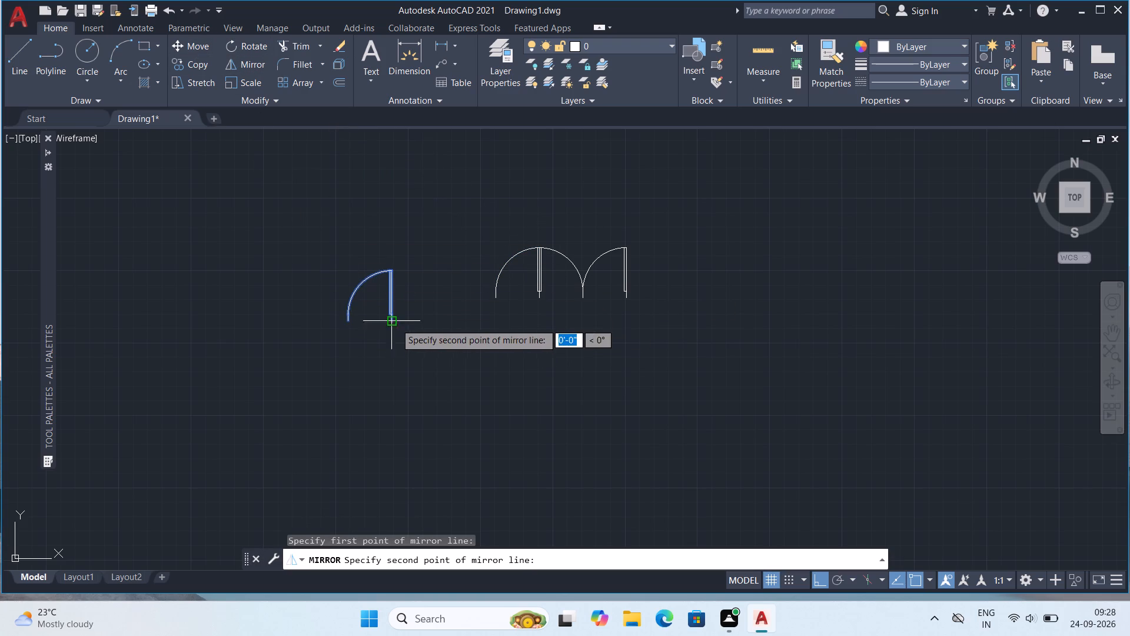
pyautogui.click(453, 357)
pyautogui.moveTo(473, 407); pyautogui.dragTo(453, 357)
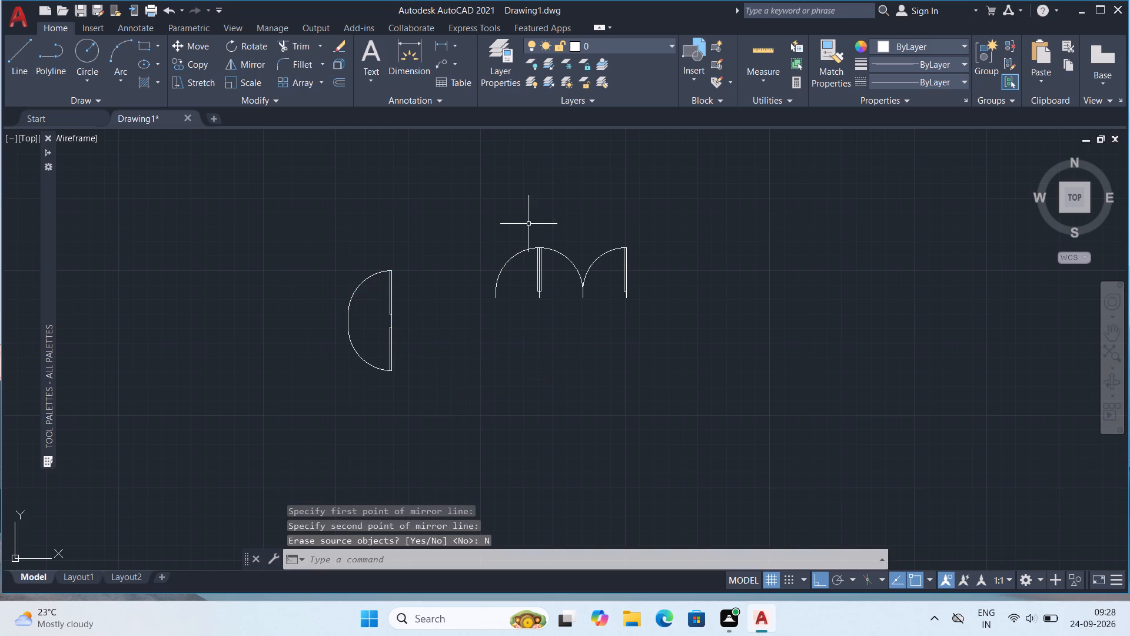
# Place a copy of the original middle door in the empty space below the door group.
pyautogui.scroll(1, 567, 282)
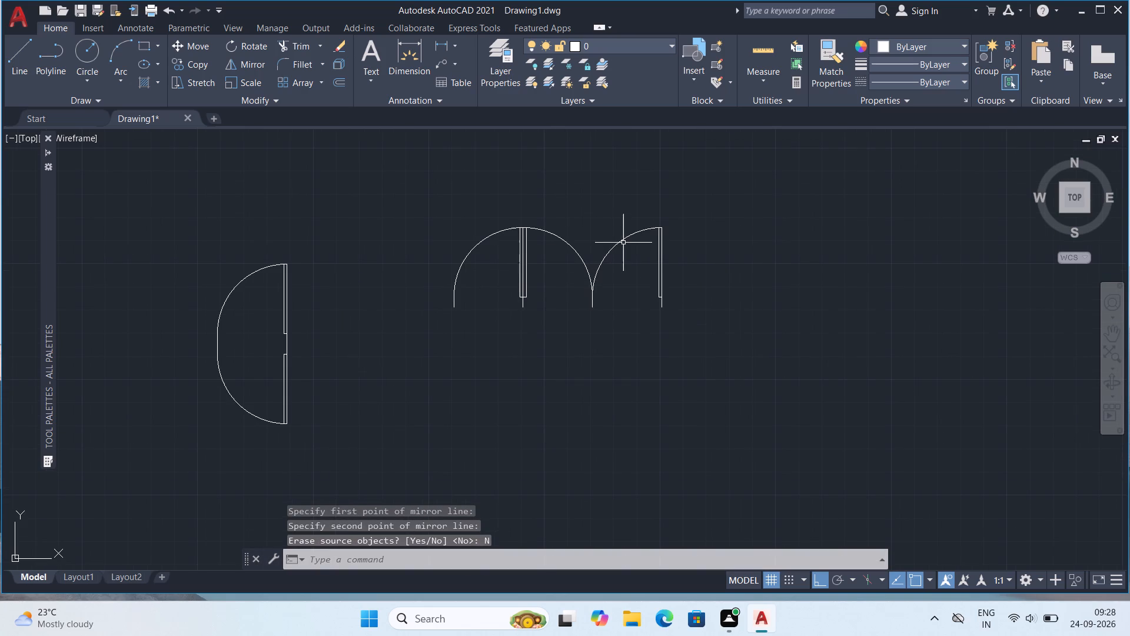
pyautogui.click(569, 248)
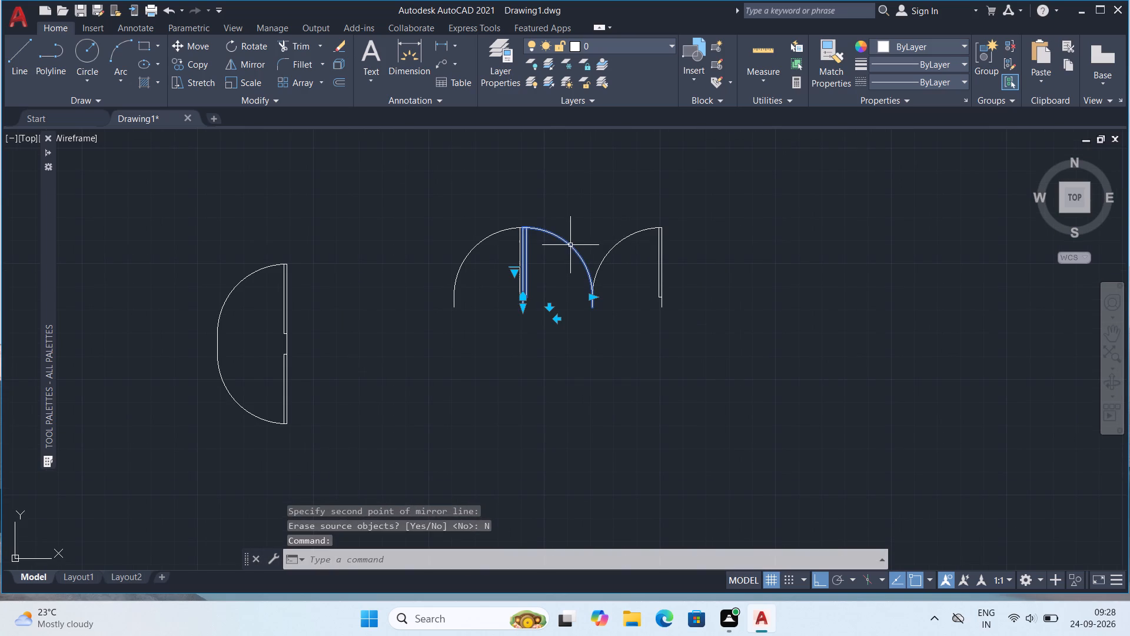
pyautogui.hotkey('ctrl', 'c')
pyautogui.hotkey('ctrl', 'v')
pyautogui.click(461, 438)
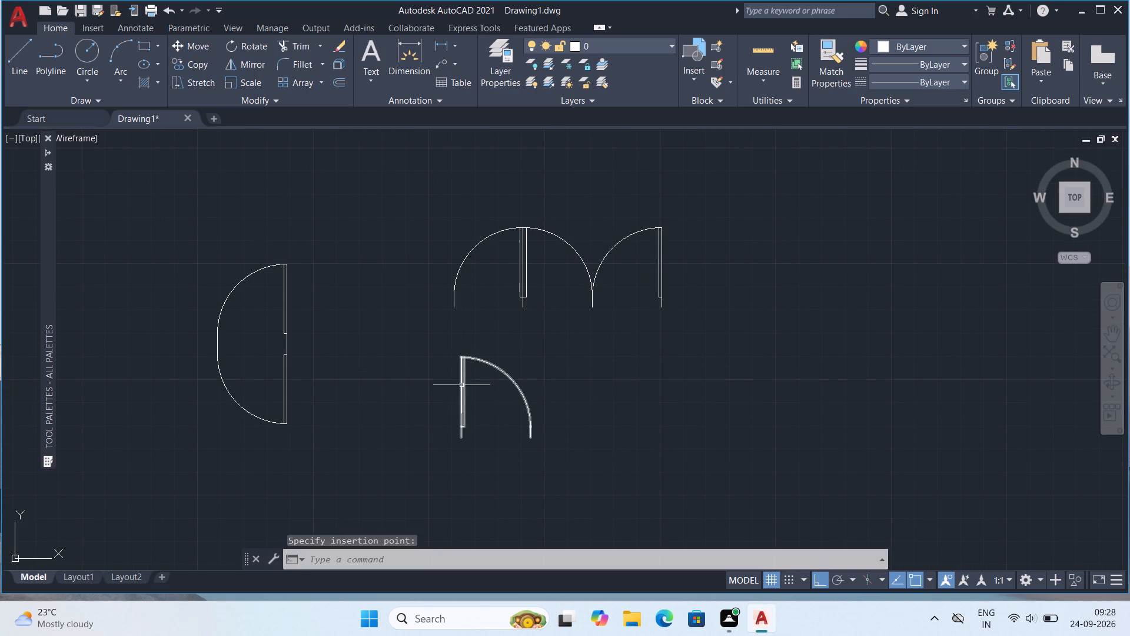
# Rotate the lower door copy 90° clockwise about its right jamb end so its leaf lies horizontally.
pyautogui.click(461, 383)
pyautogui.press('r')
pyautogui.press('o')
pyautogui.press('Return')
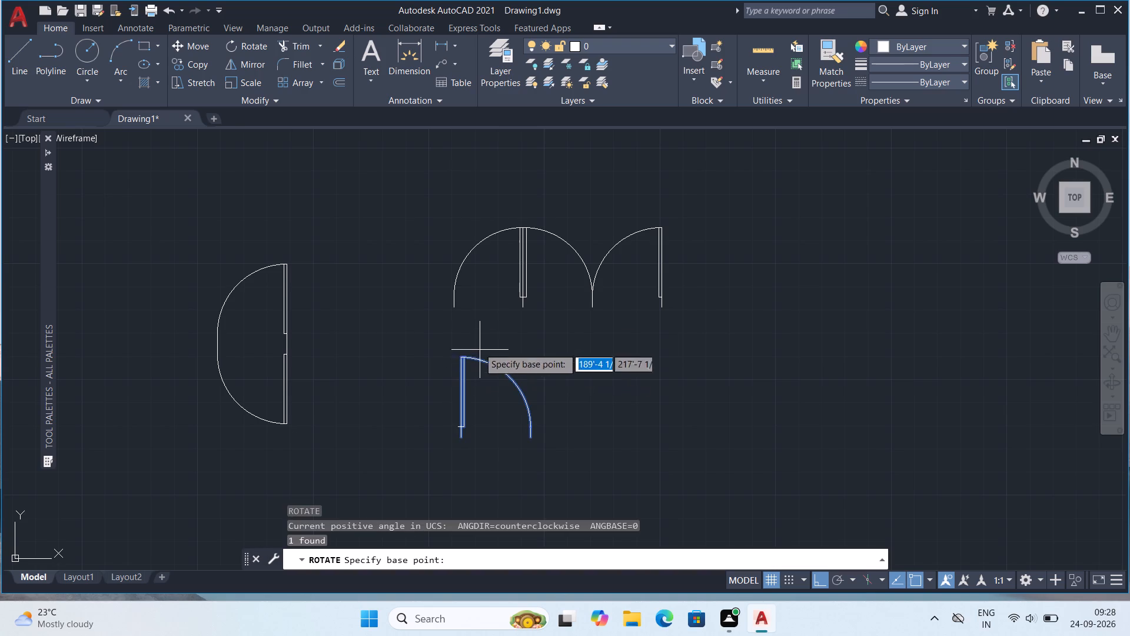
pyautogui.click(532, 443)
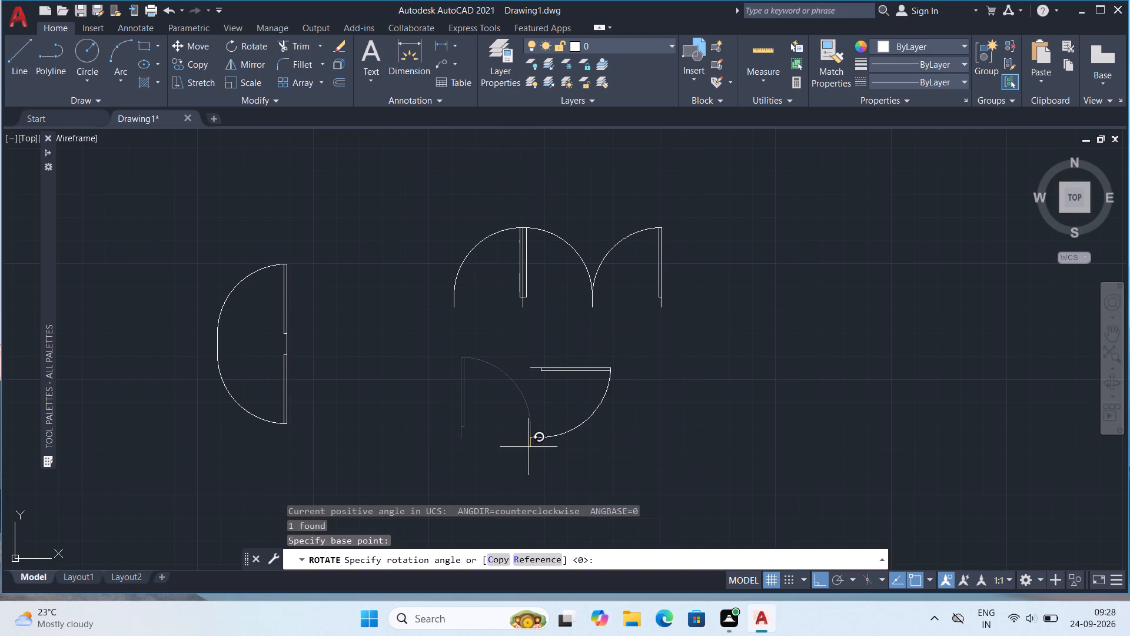
pyautogui.click(513, 461)
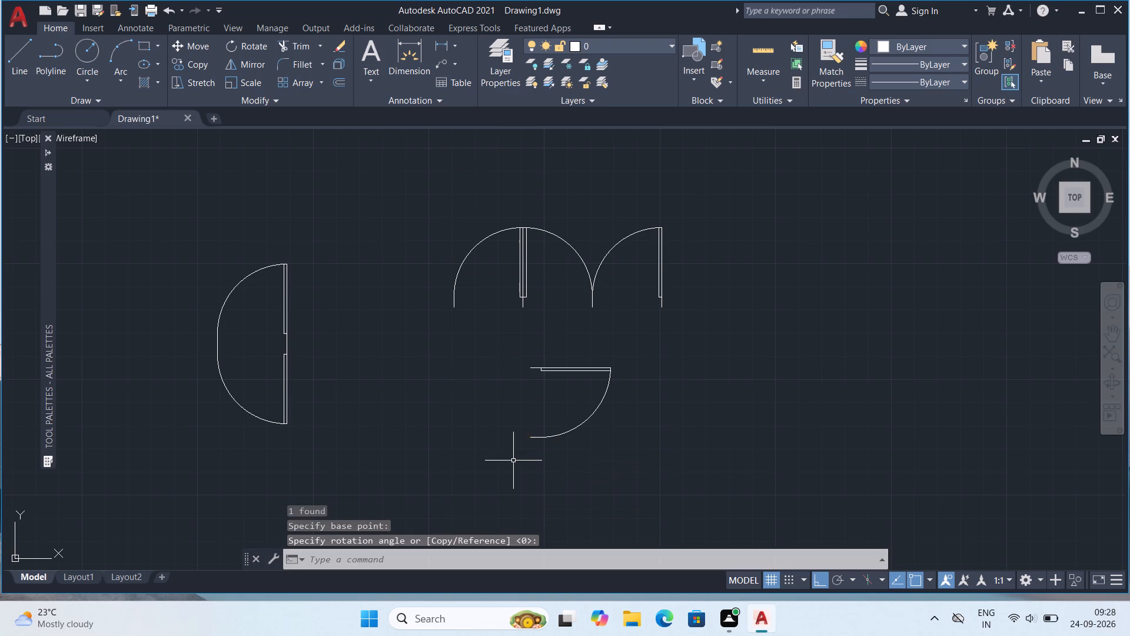
# Mirror the rotated door about a vertical line through its left jamb ends, keeping the source.
pyautogui.click(576, 369)
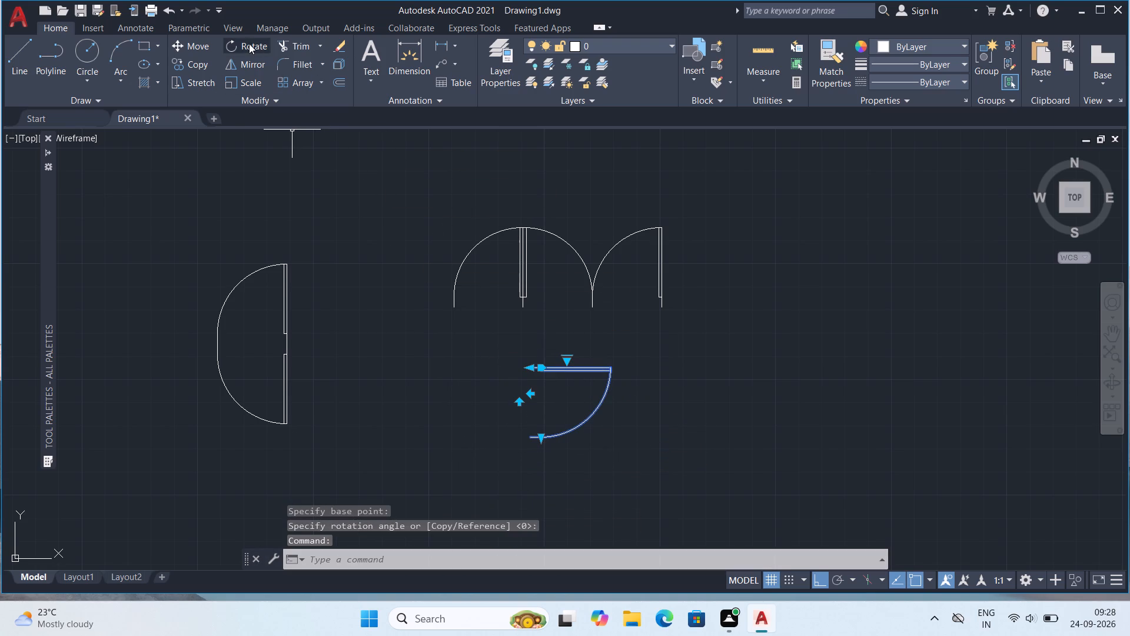
pyautogui.click(233, 62)
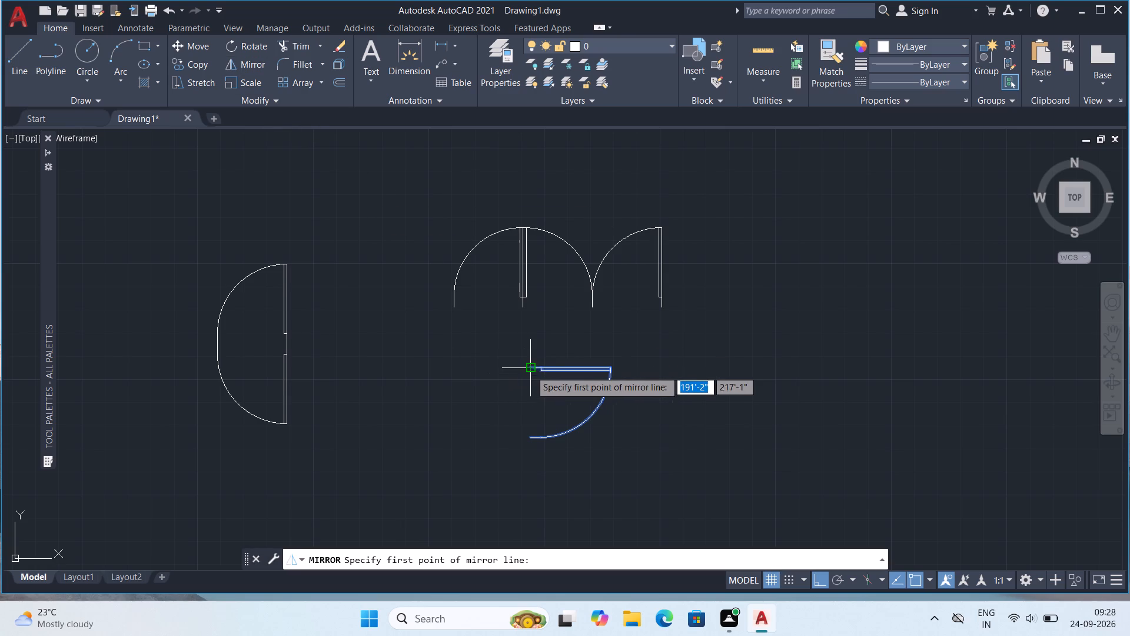
pyautogui.click(531, 370)
pyautogui.click(521, 446)
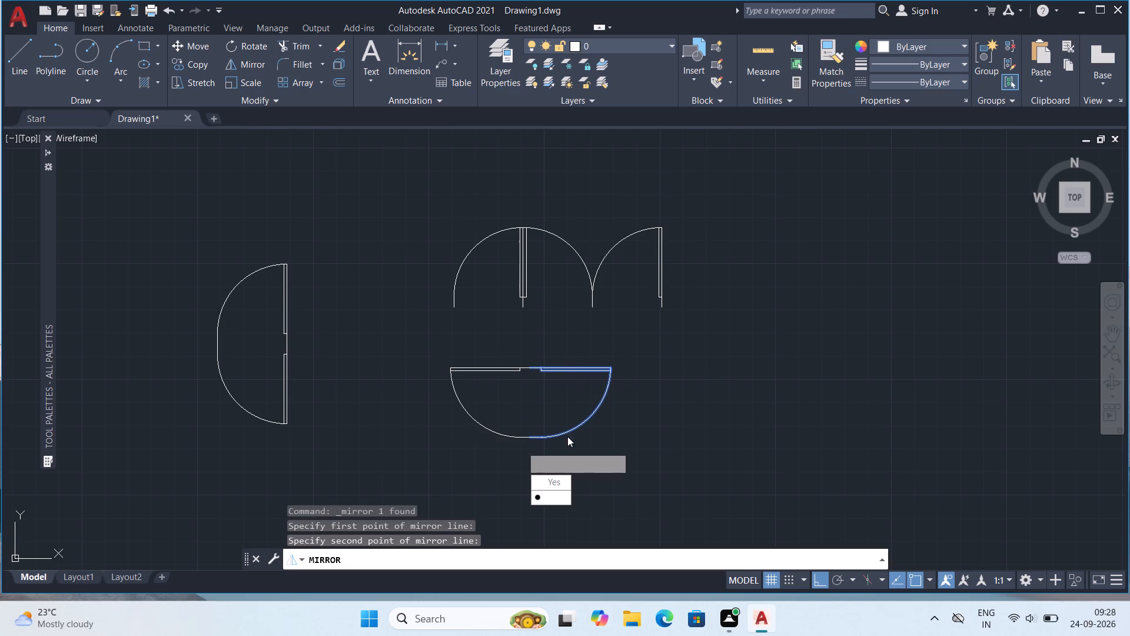
pyautogui.moveTo(543, 494); pyautogui.dragTo(522, 446)
# Copy the middle door of the upper door group into the horizontal wall below the plan's upper-left room, near the room's right corner.
pyautogui.scroll(-2, 540, 356)
pyautogui.moveTo(658, 330); pyautogui.dragTo(581, 349, button='middle')
pyautogui.scroll(1, 634, 336)
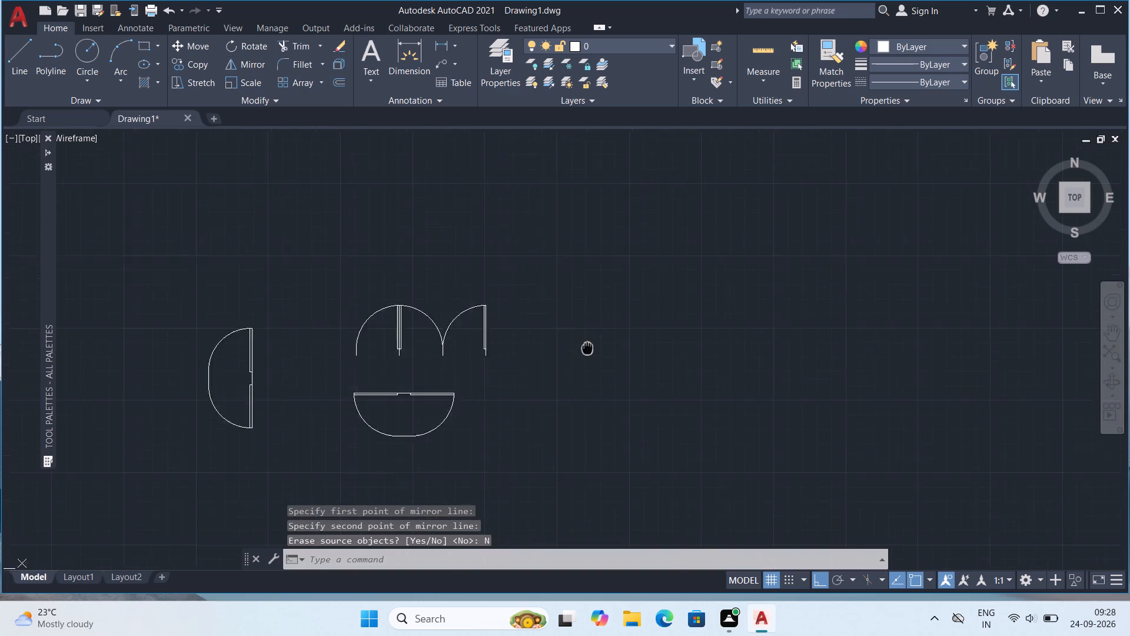
pyautogui.moveTo(581, 349); pyautogui.dragTo(494, 337, button='middle')
pyautogui.scroll(-1, 502, 332)
pyautogui.moveTo(703, 387); pyautogui.dragTo(590, 393, button='middle')
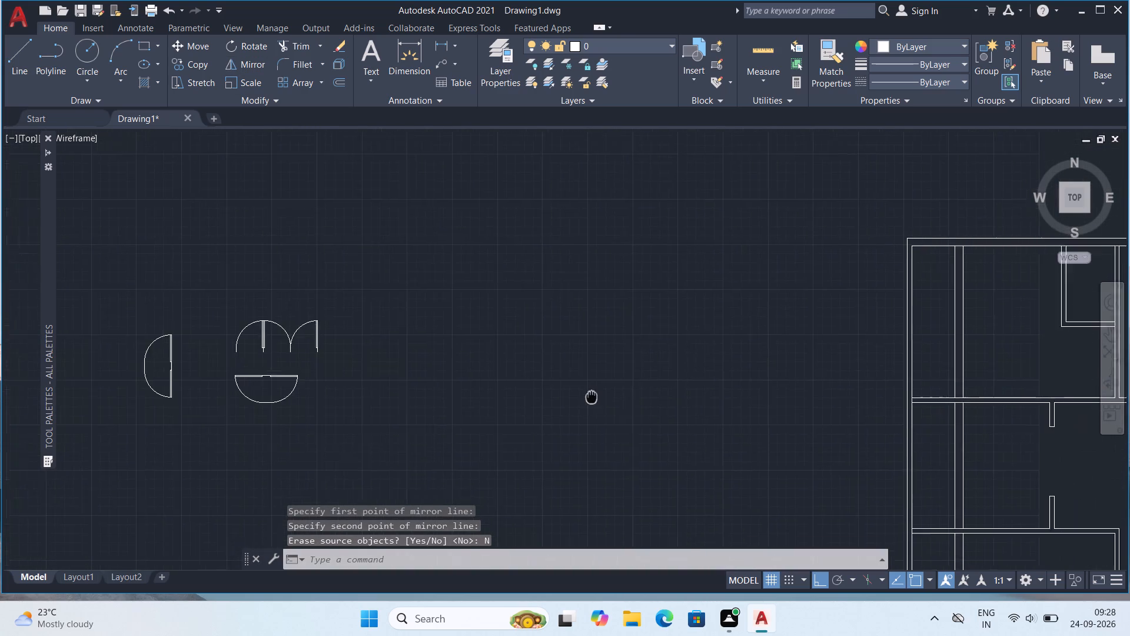
pyautogui.moveTo(590, 393); pyautogui.dragTo(523, 352, button='middle')
pyautogui.moveTo(752, 347); pyautogui.dragTo(694, 349, button='middle')
pyautogui.moveTo(537, 330); pyautogui.dragTo(567, 332, button='middle')
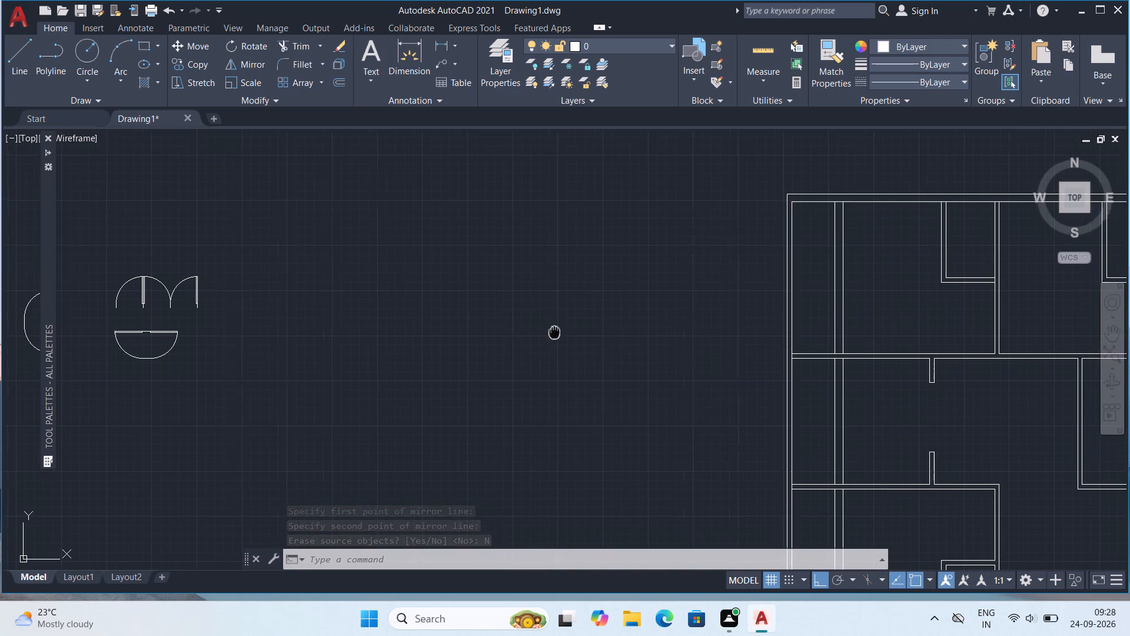
pyautogui.moveTo(567, 332); pyautogui.dragTo(583, 334, button='middle')
pyautogui.scroll(-1, 454, 275)
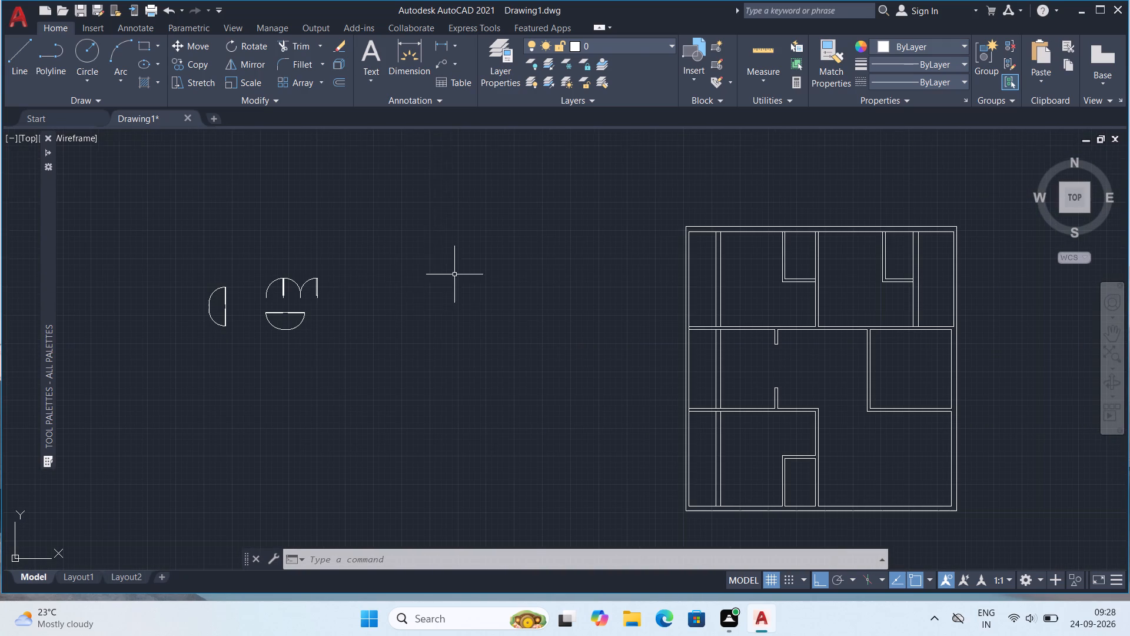
pyautogui.click(293, 283)
pyautogui.hotkey('ctrl', 'c')
pyautogui.hotkey('ctrl', 'c')
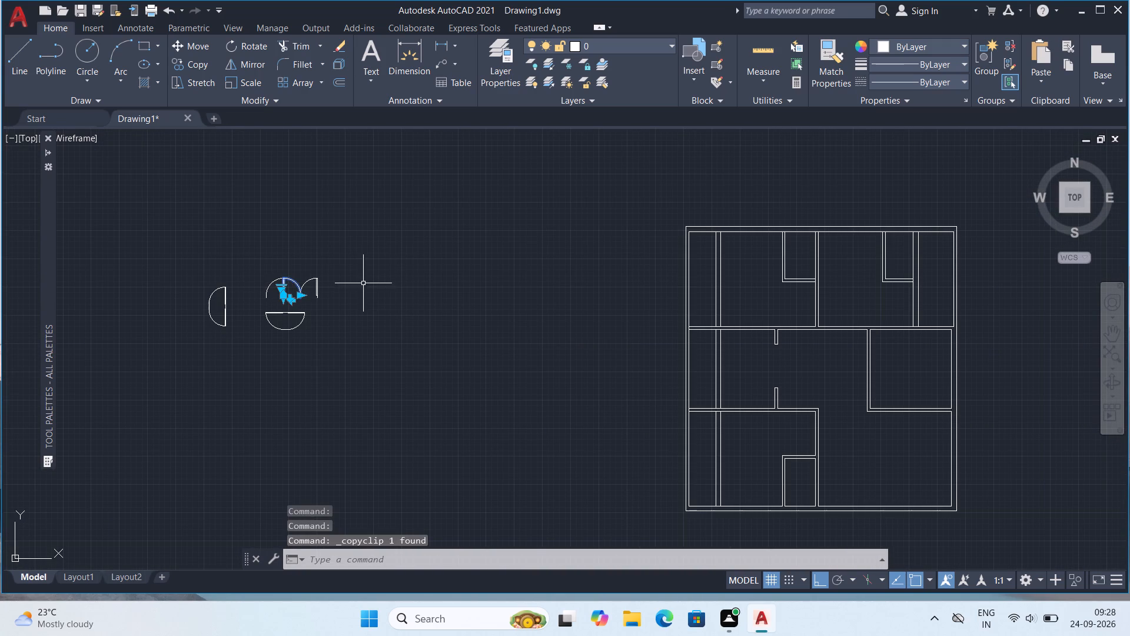
pyautogui.hotkey('ctrl', 'c')
pyautogui.hotkey('ctrl', 'v')
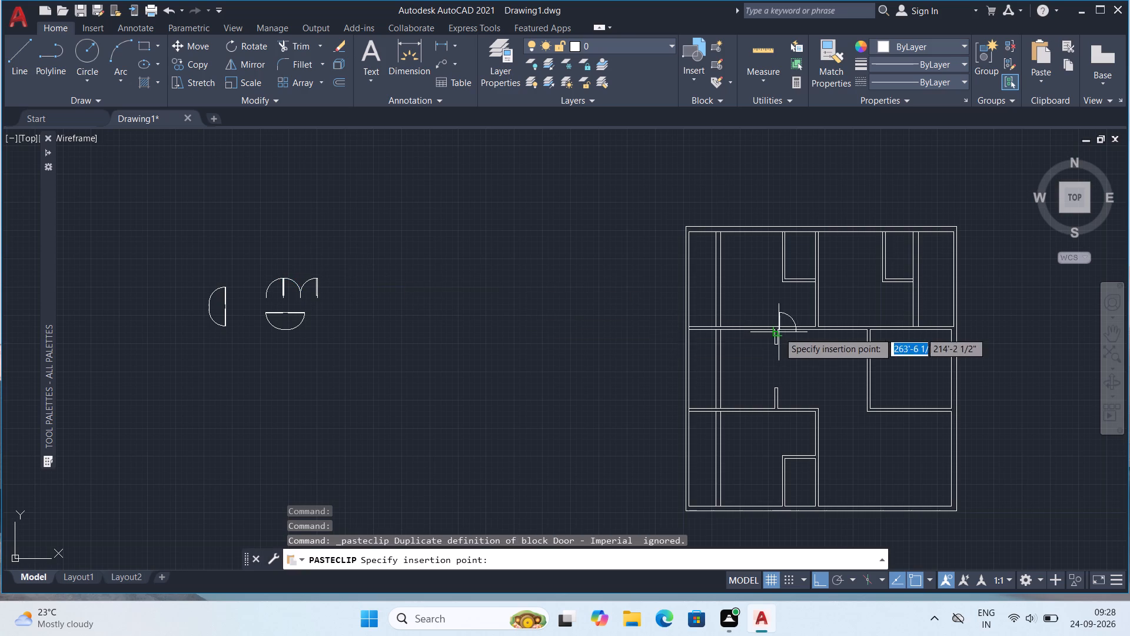
pyautogui.scroll(2, 779, 332)
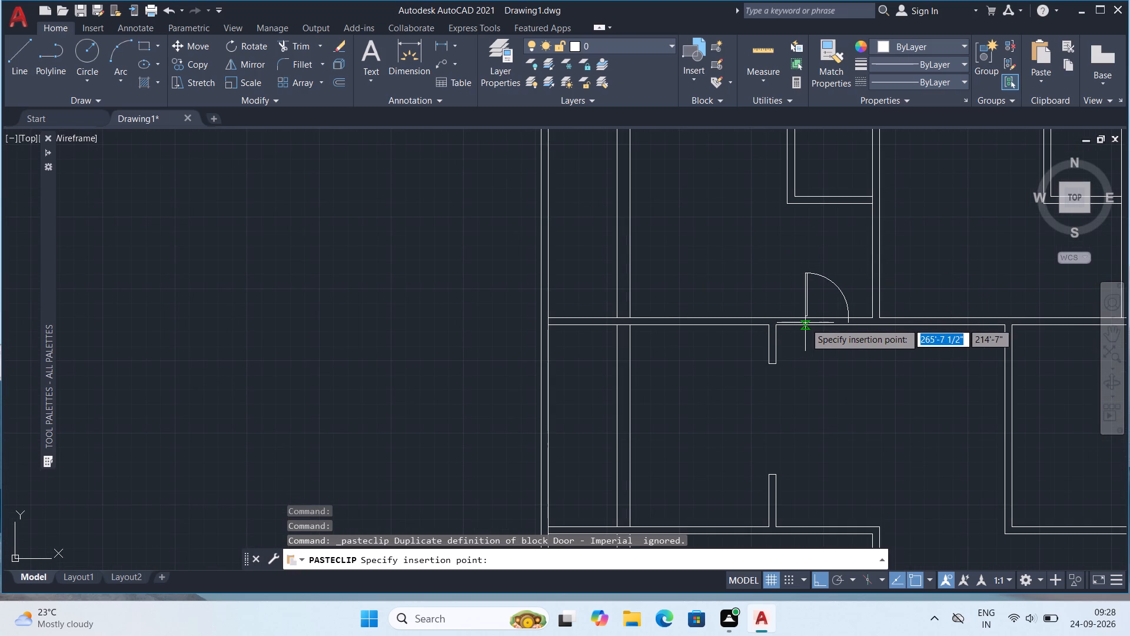
pyautogui.click(807, 323)
# Paste another copy of that door into the same horizontal wall, just right of the partition between the two upper rooms.
pyautogui.scroll(-1, 632, 402)
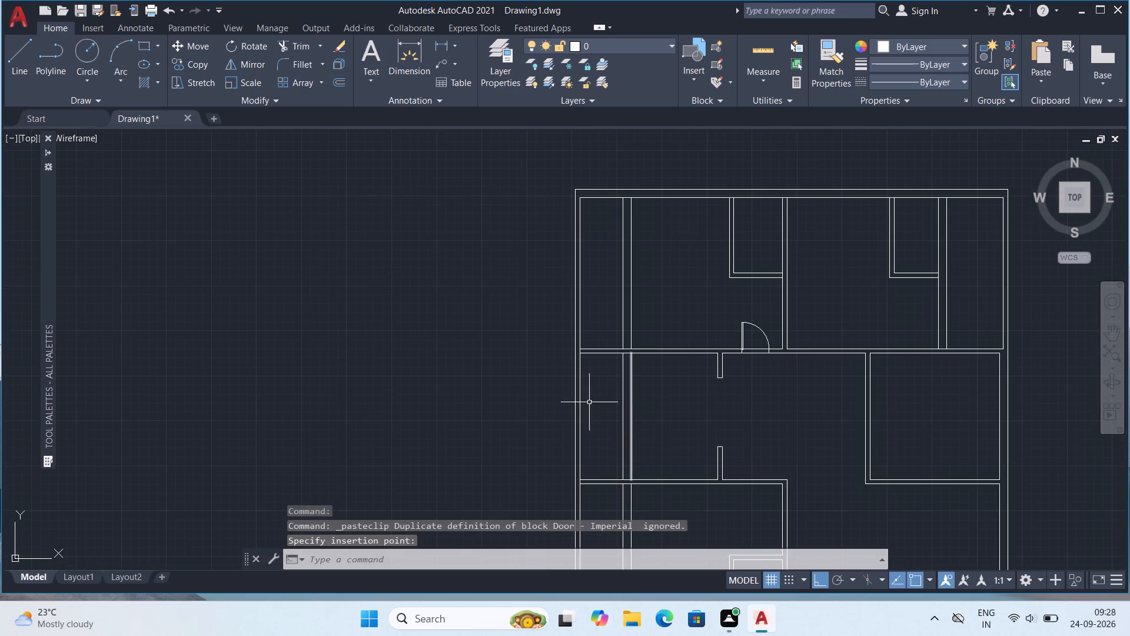
pyautogui.moveTo(494, 425); pyautogui.dragTo(544, 351, button='middle')
pyautogui.scroll(-1, 540, 342)
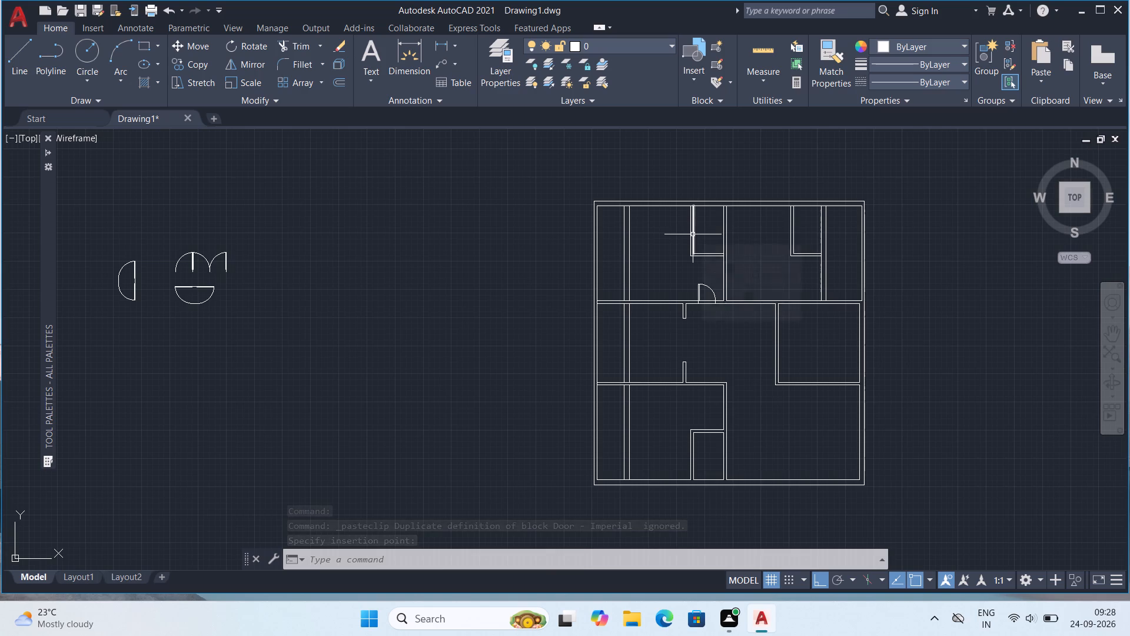
pyautogui.scroll(1, 693, 234)
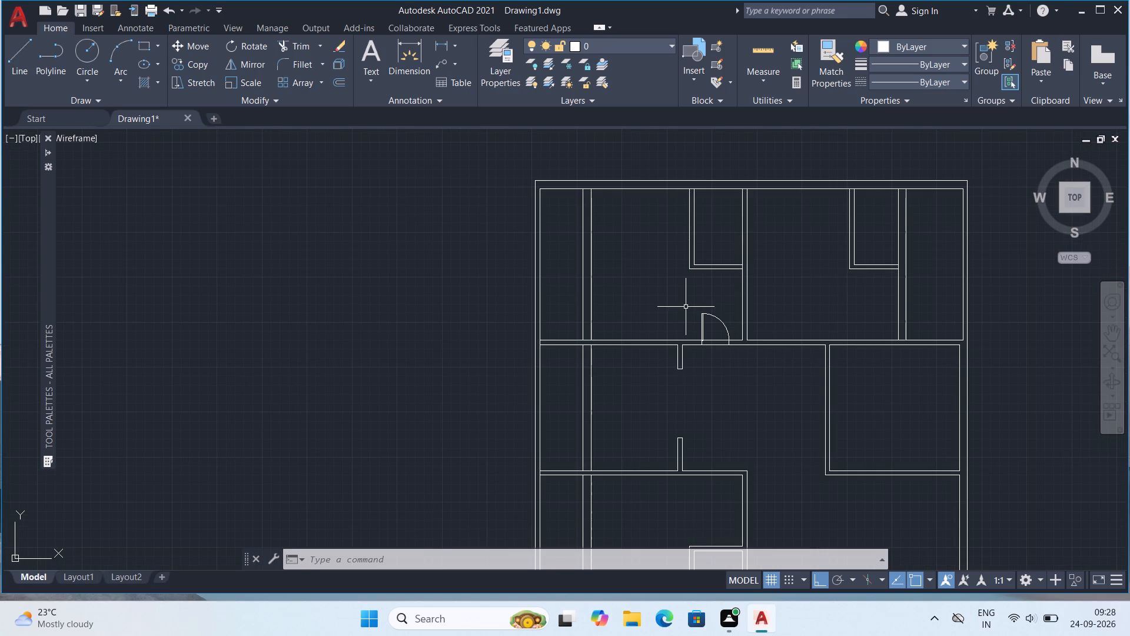
pyautogui.hotkey('ctrl', 'v')
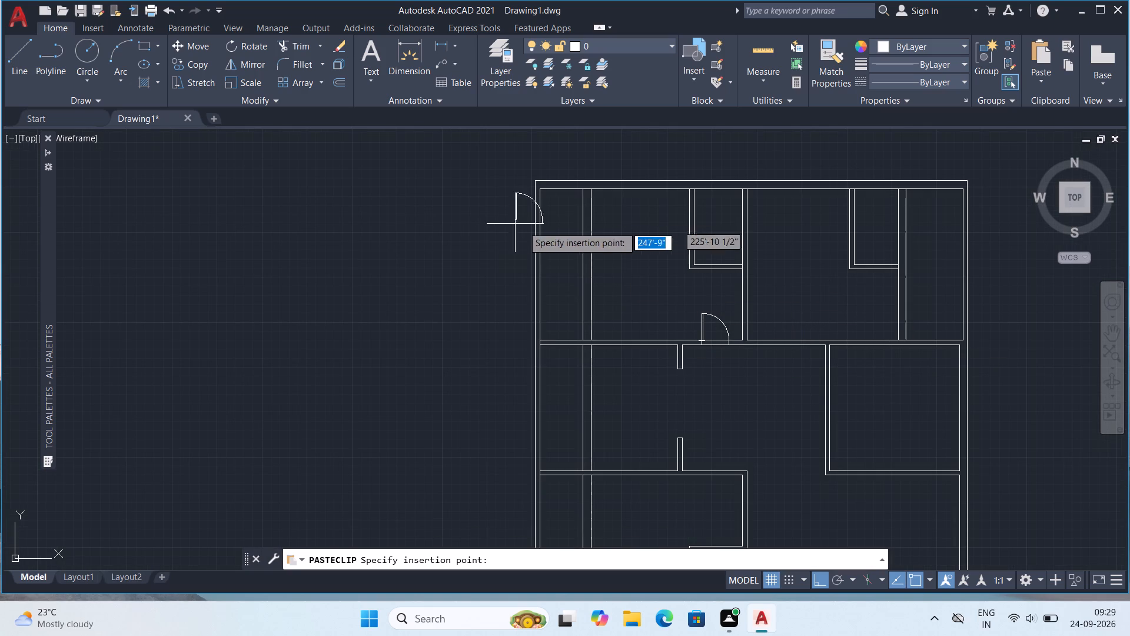
pyautogui.moveTo(723, 264); pyautogui.dragTo(503, 241, button='middle')
pyautogui.scroll(1, 553, 324)
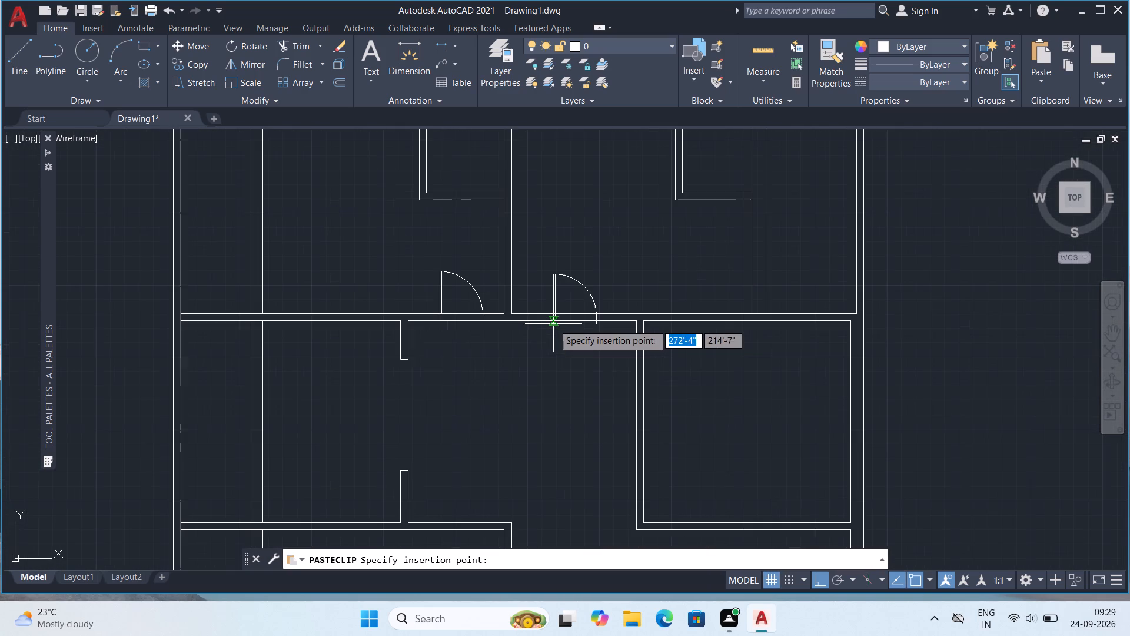
pyautogui.click(565, 320)
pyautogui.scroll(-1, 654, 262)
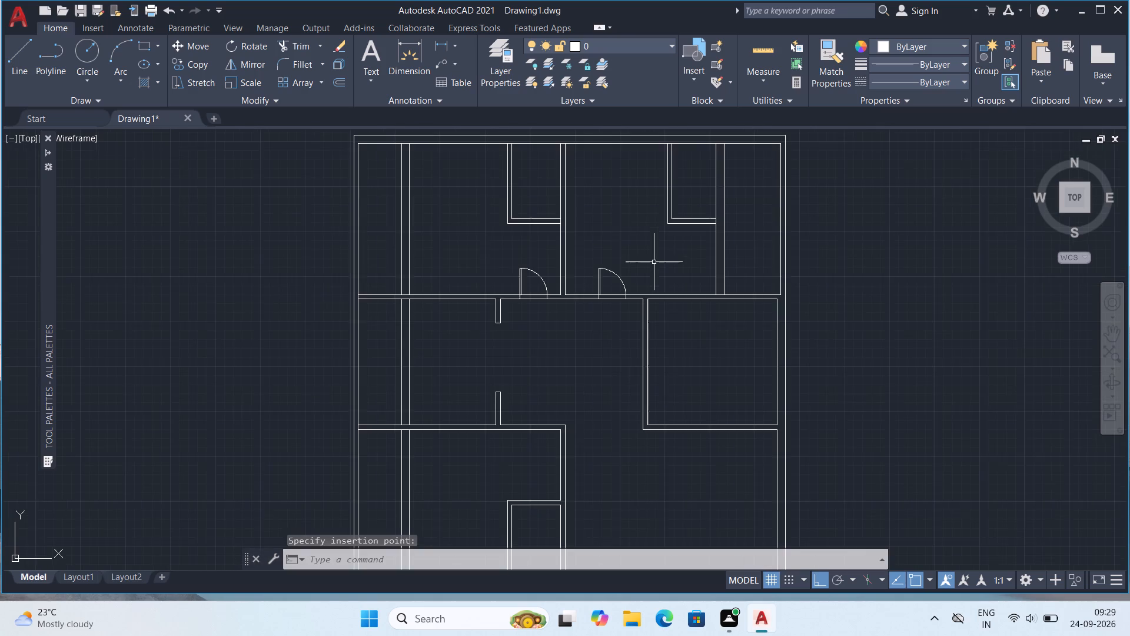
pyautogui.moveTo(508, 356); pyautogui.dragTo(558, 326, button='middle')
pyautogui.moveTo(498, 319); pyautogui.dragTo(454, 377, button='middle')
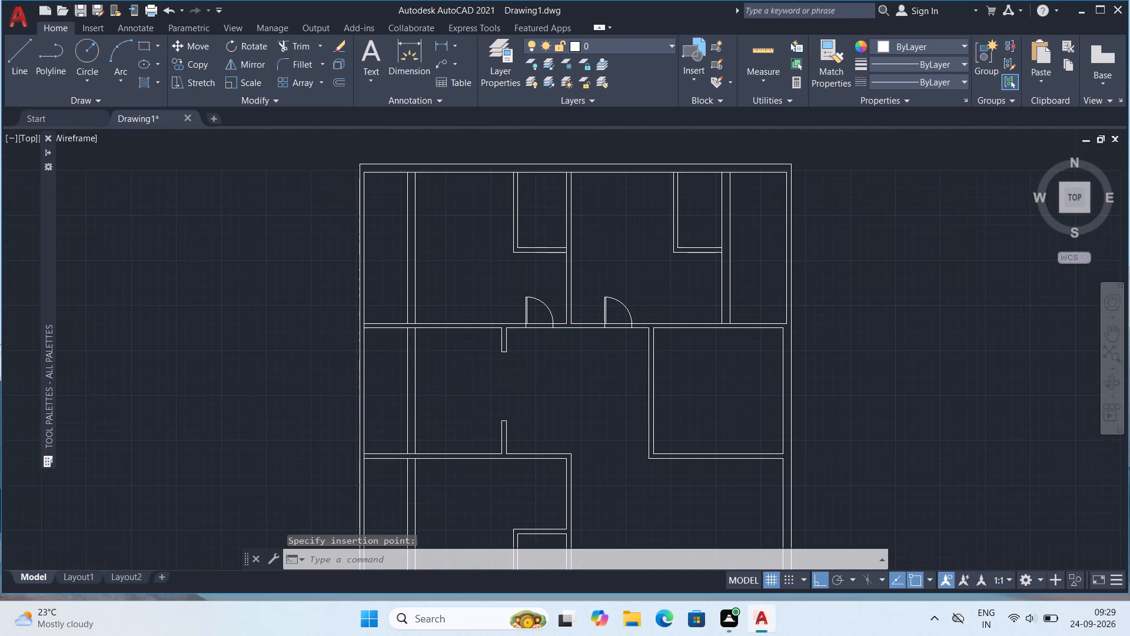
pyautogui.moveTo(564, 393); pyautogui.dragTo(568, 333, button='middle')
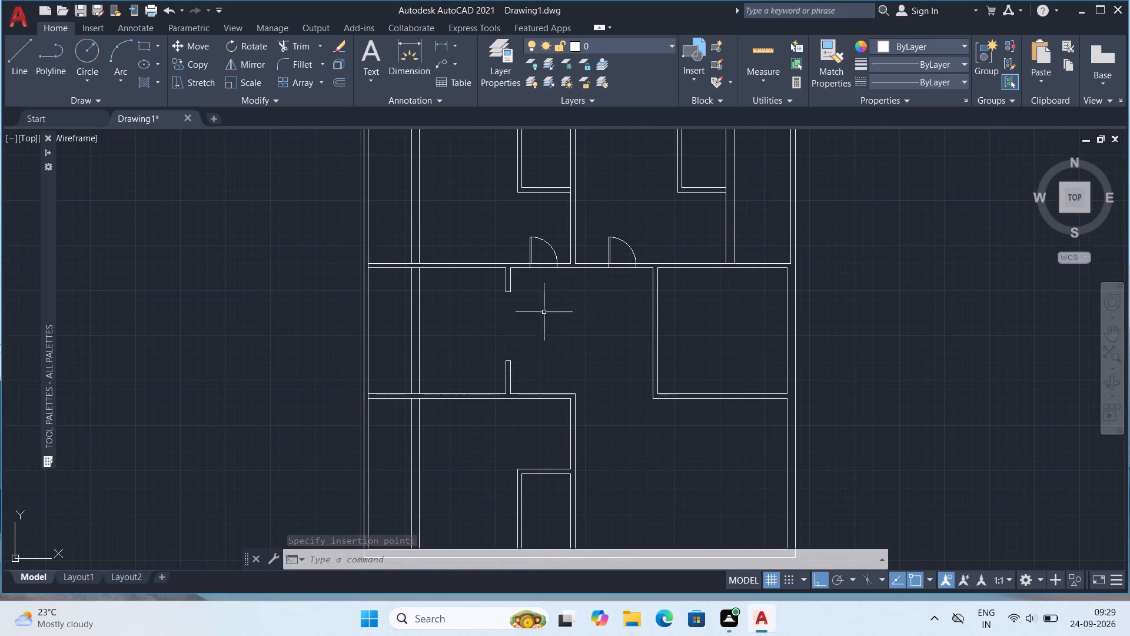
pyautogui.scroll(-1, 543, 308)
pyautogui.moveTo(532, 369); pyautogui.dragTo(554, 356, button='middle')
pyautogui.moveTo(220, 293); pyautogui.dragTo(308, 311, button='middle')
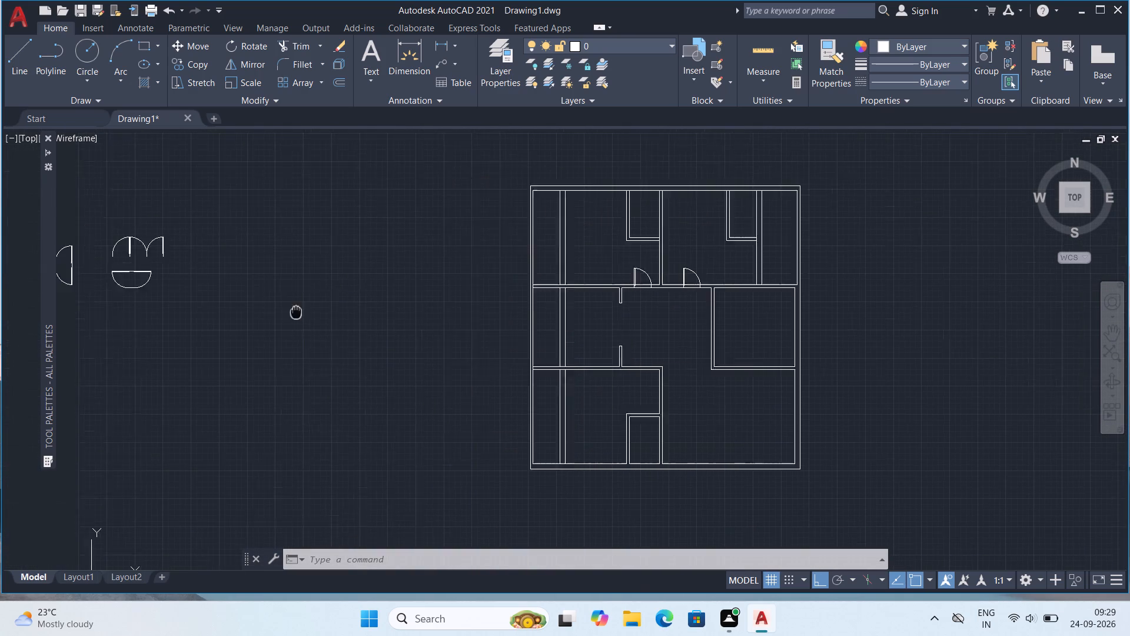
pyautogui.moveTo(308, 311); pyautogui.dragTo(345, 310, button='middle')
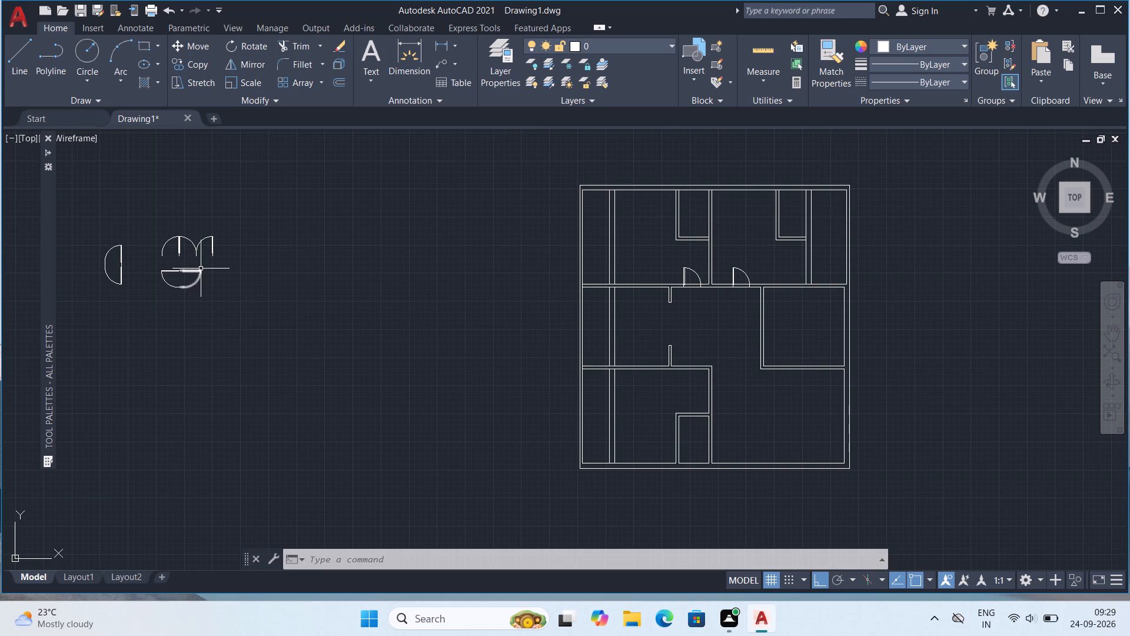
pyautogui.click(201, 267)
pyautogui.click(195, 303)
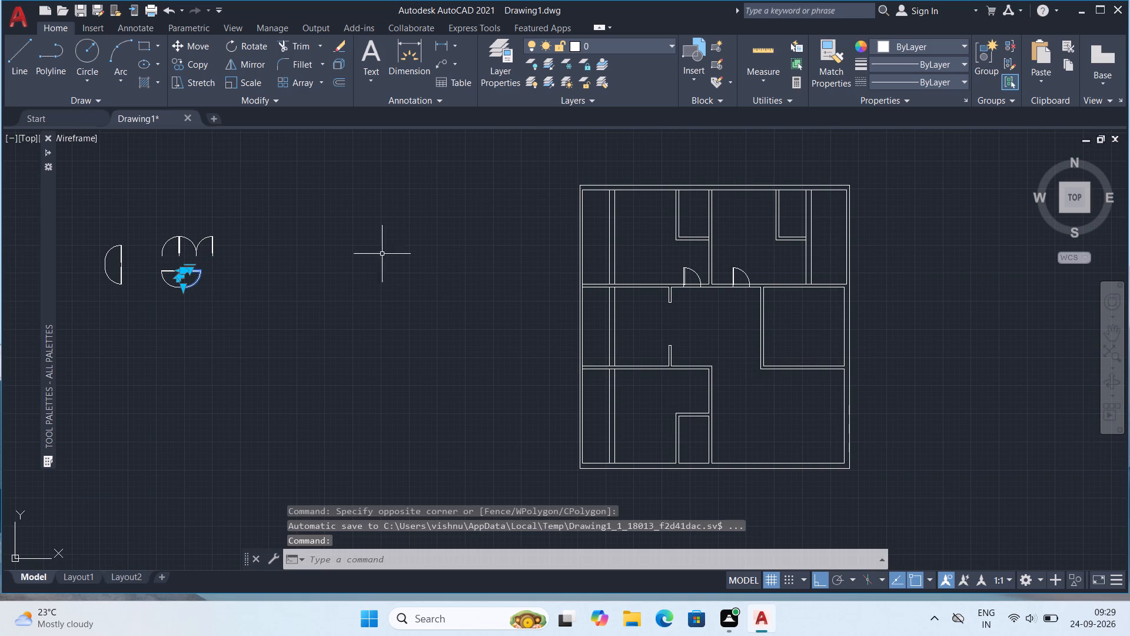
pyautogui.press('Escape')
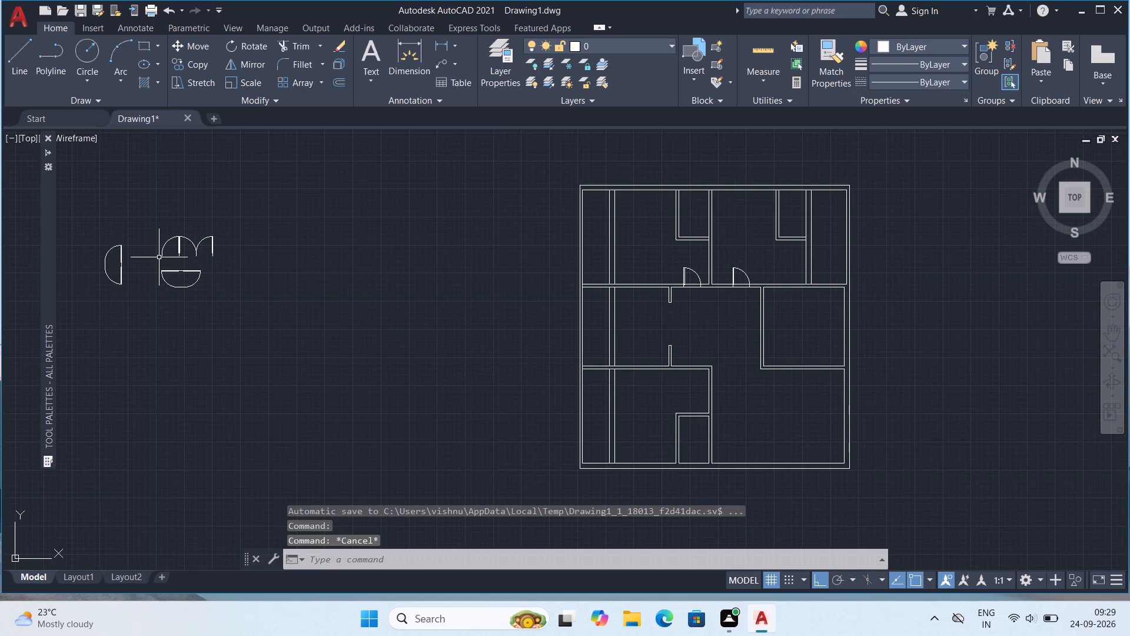
# Place a copy of the upper group's right door in the empty space between the door group and the floor plan.
pyautogui.click(211, 240)
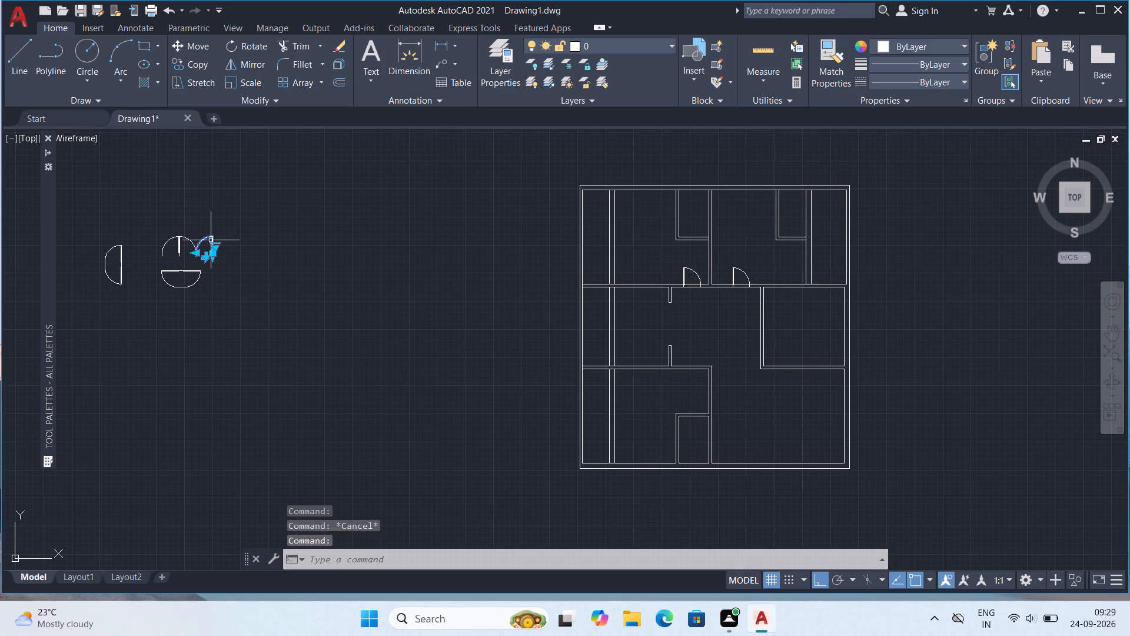
pyautogui.hotkey('ctrl', 'c')
pyautogui.hotkey('ctrl', 'v')
pyautogui.click(412, 309)
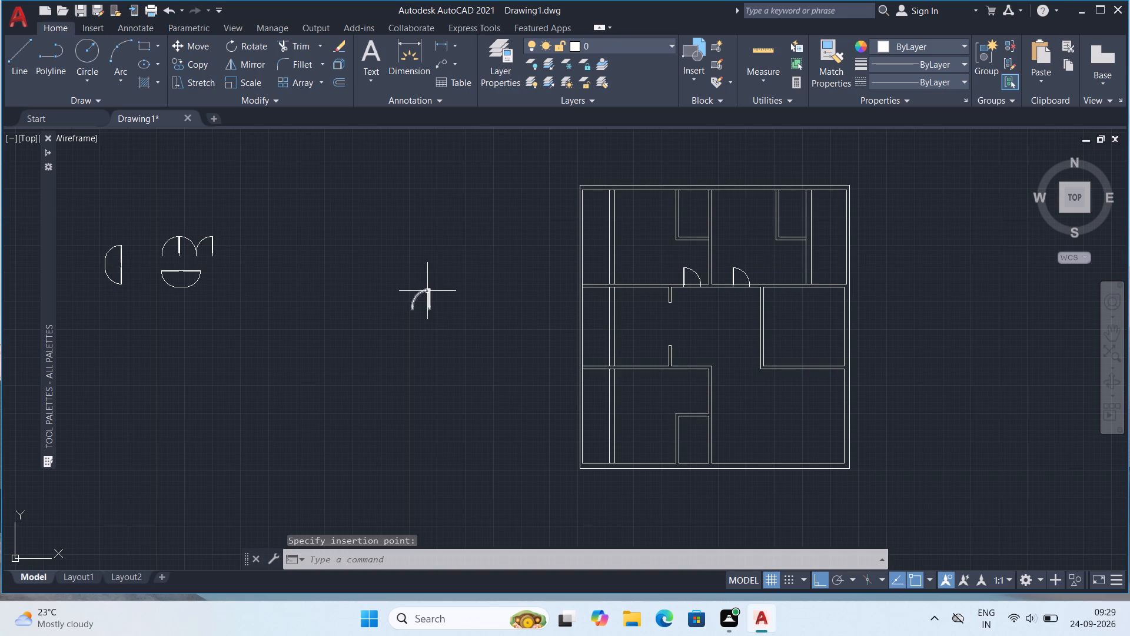
# Rotate the new door copy 90° counterclockwise about its lower right jamb end so its leaf lies horizontally.
pyautogui.click(428, 290)
pyautogui.click(254, 45)
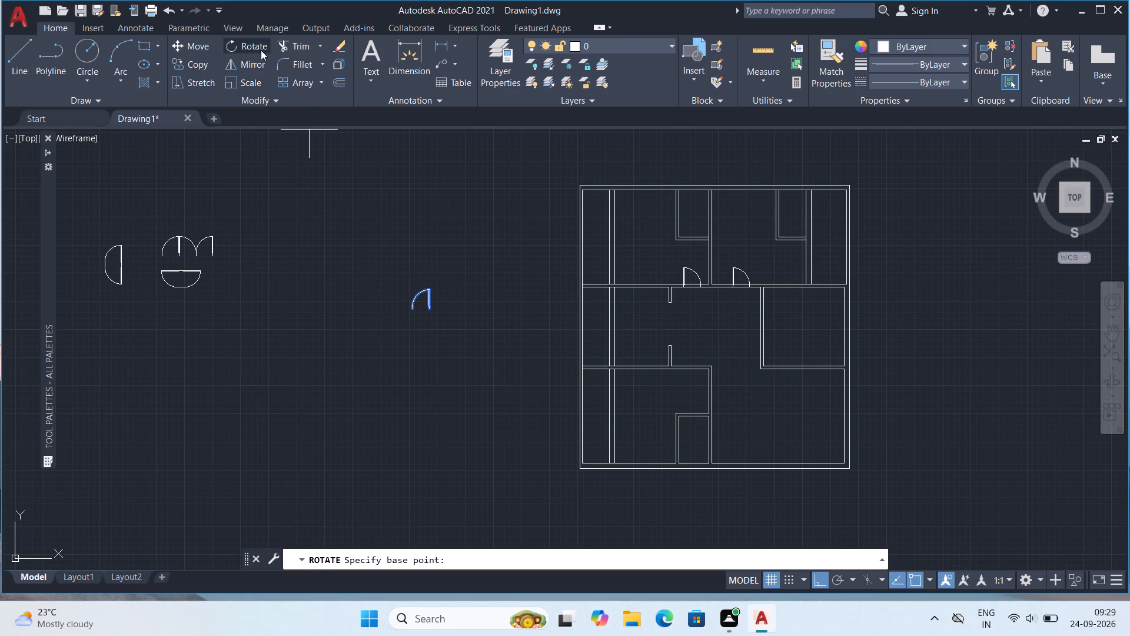
pyautogui.click(430, 306)
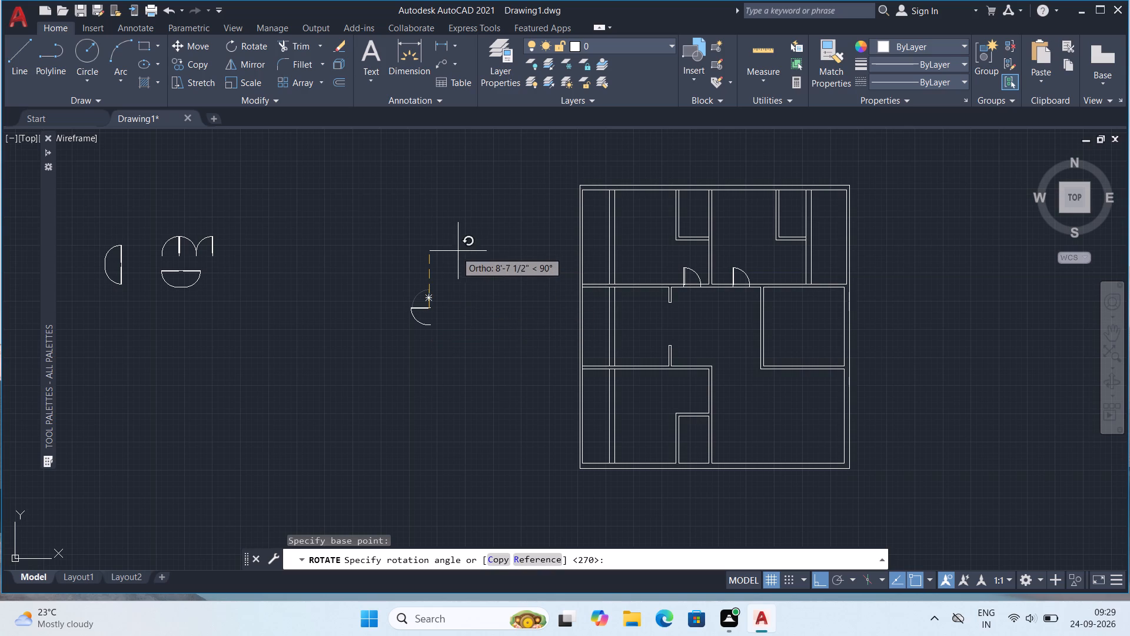
pyautogui.click(452, 253)
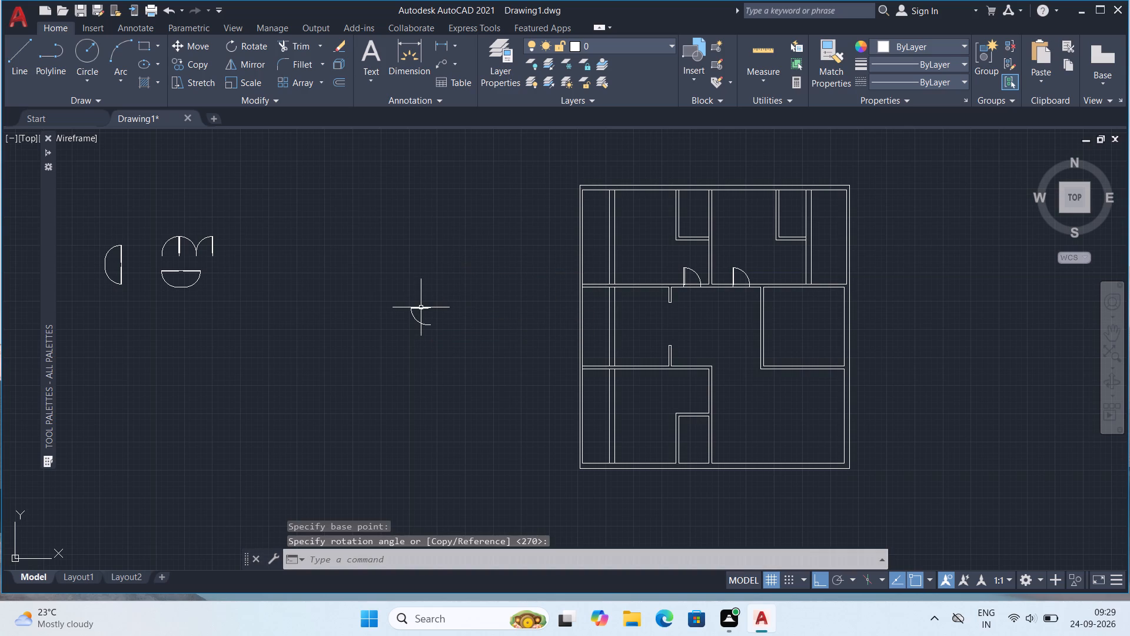
# Copy the rotated door into the right vertical wall of the lower-left room, above the small inner room.
pyautogui.click(421, 308)
pyautogui.hotkey('ctrl', 'c')
pyautogui.hotkey('ctrl', 'v')
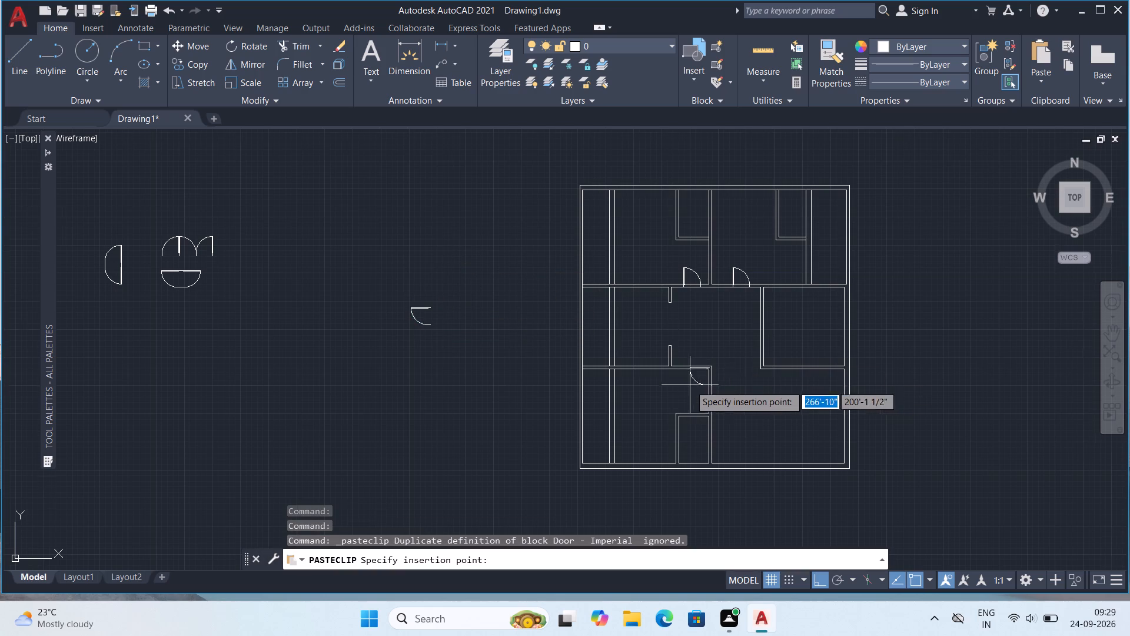
pyautogui.scroll(2, 687, 386)
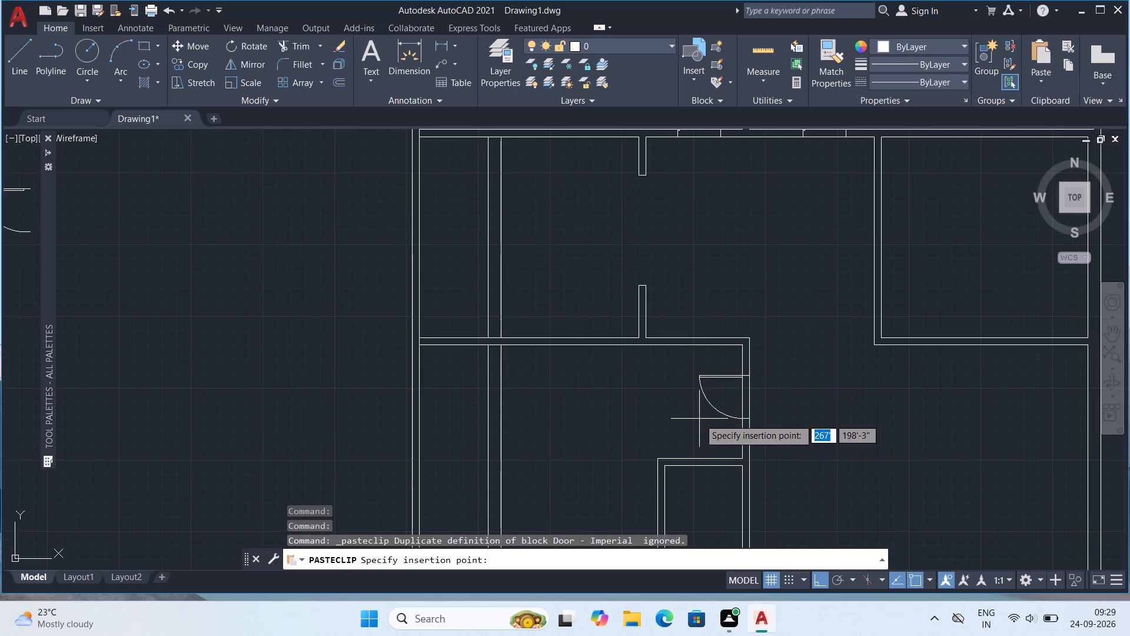
pyautogui.click(699, 418)
# Copy the lower door of the separate left pair into the top wall of the small room at the plan's bottom.
pyautogui.scroll(-1, 712, 399)
pyautogui.moveTo(783, 431); pyautogui.dragTo(687, 462, button='middle')
pyautogui.scroll(-1, 692, 462)
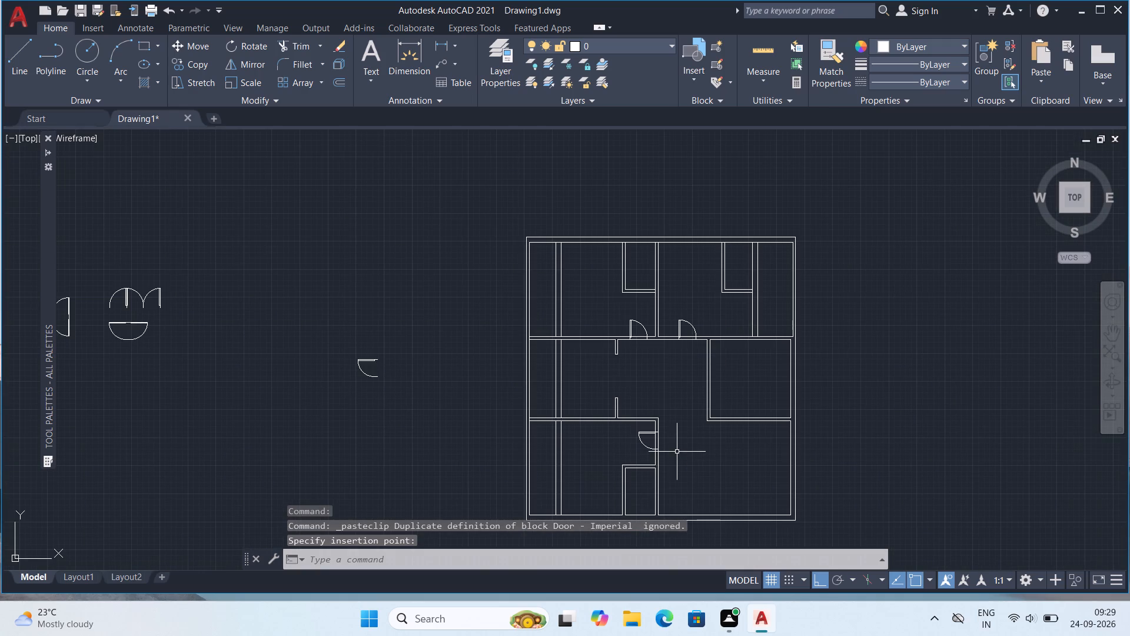
pyautogui.moveTo(717, 448); pyautogui.dragTo(570, 414, button='middle')
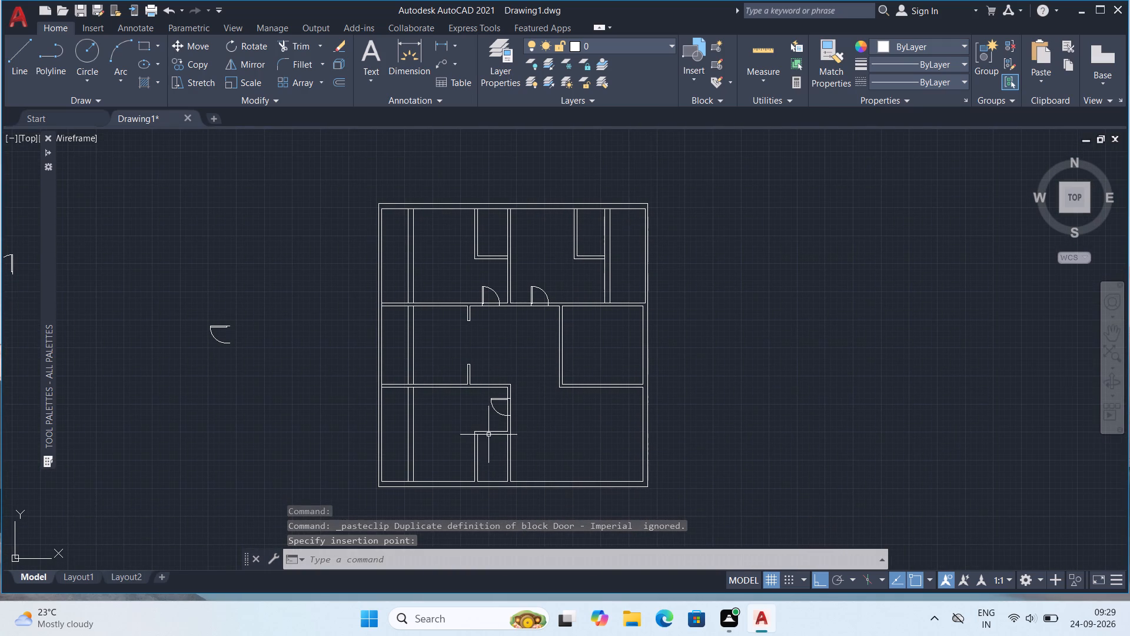
pyautogui.moveTo(250, 318); pyautogui.dragTo(472, 342, button='middle')
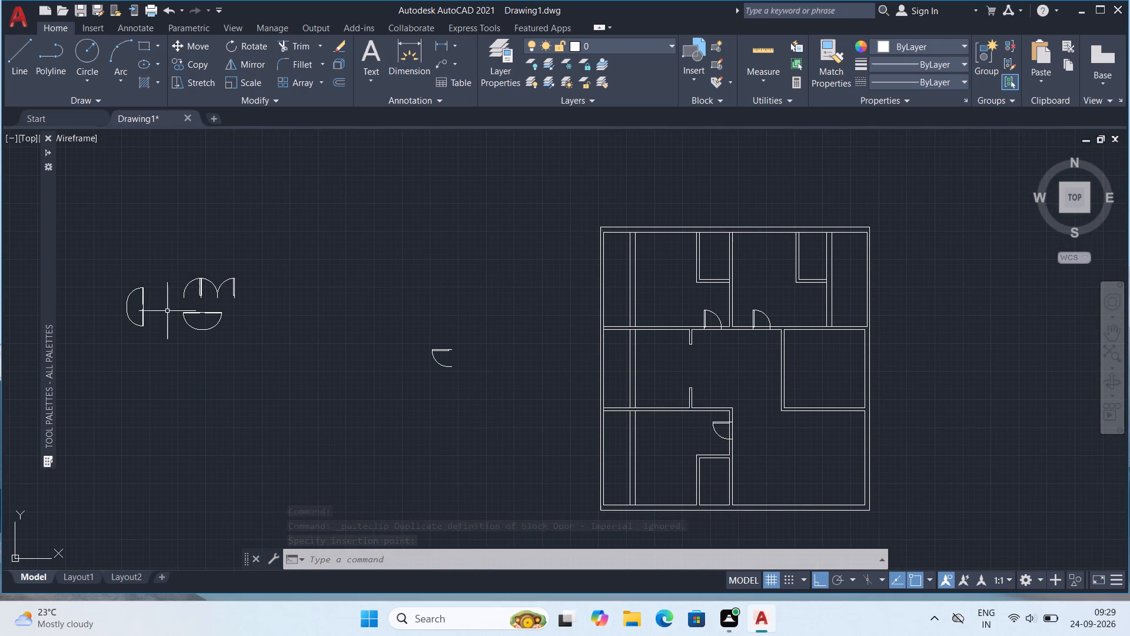
pyautogui.click(140, 323)
pyautogui.hotkey('ctrl', 'c')
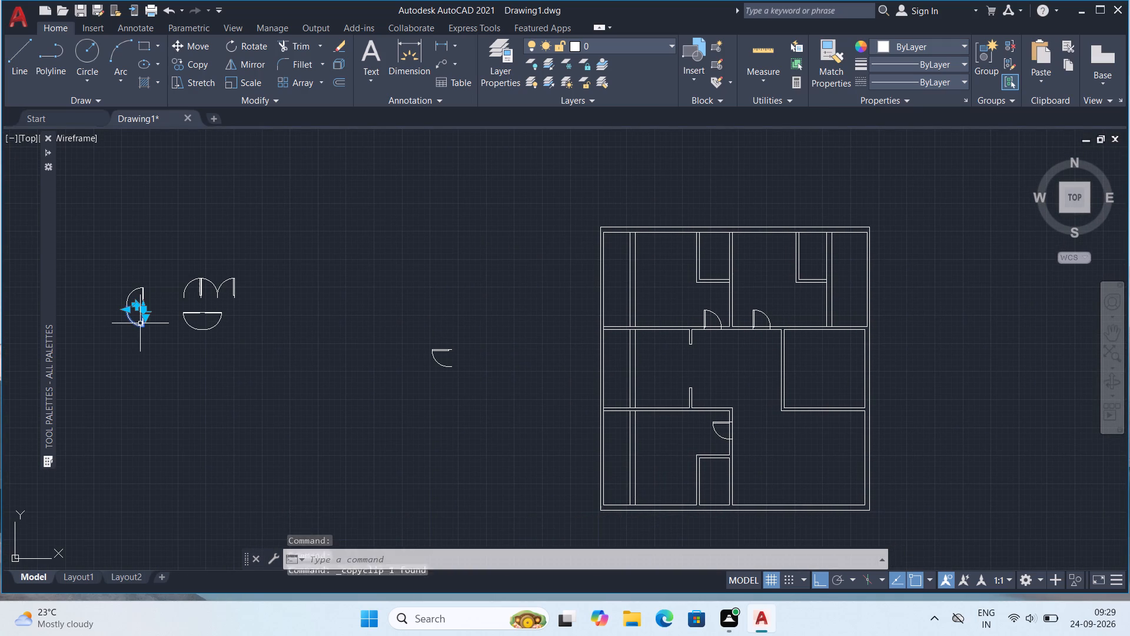
pyautogui.hotkey('ctrl', 'v')
pyautogui.scroll(3, 837, 522)
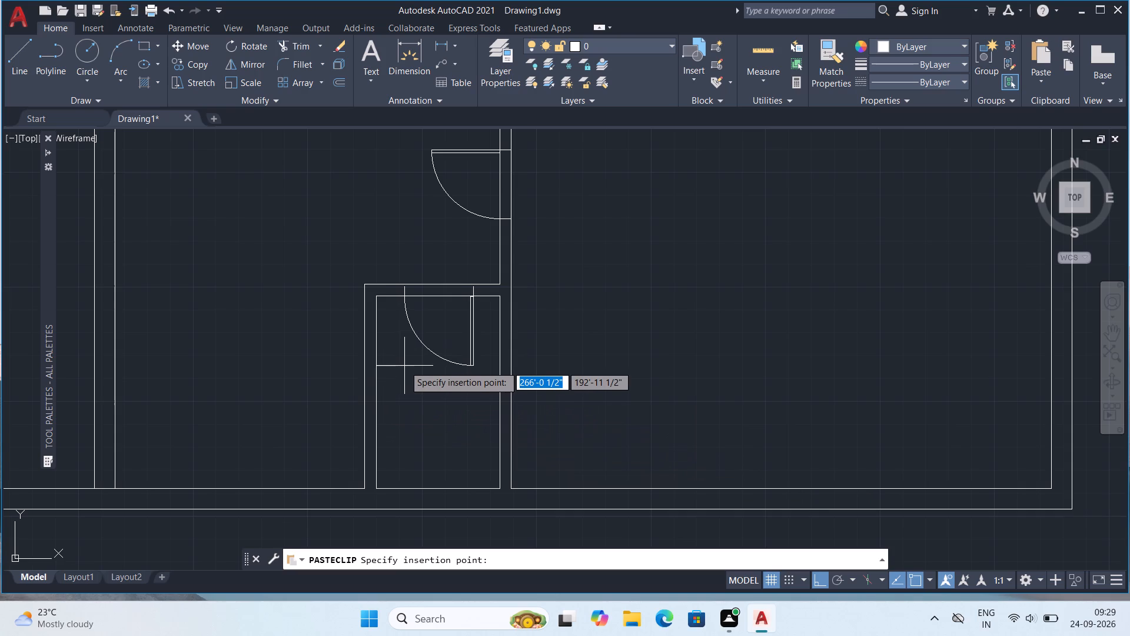
pyautogui.click(404, 365)
# Copy the door in the upper-left room's bottom wall into the bottom wall of that room's small inner room.
pyautogui.scroll(-2, 533, 355)
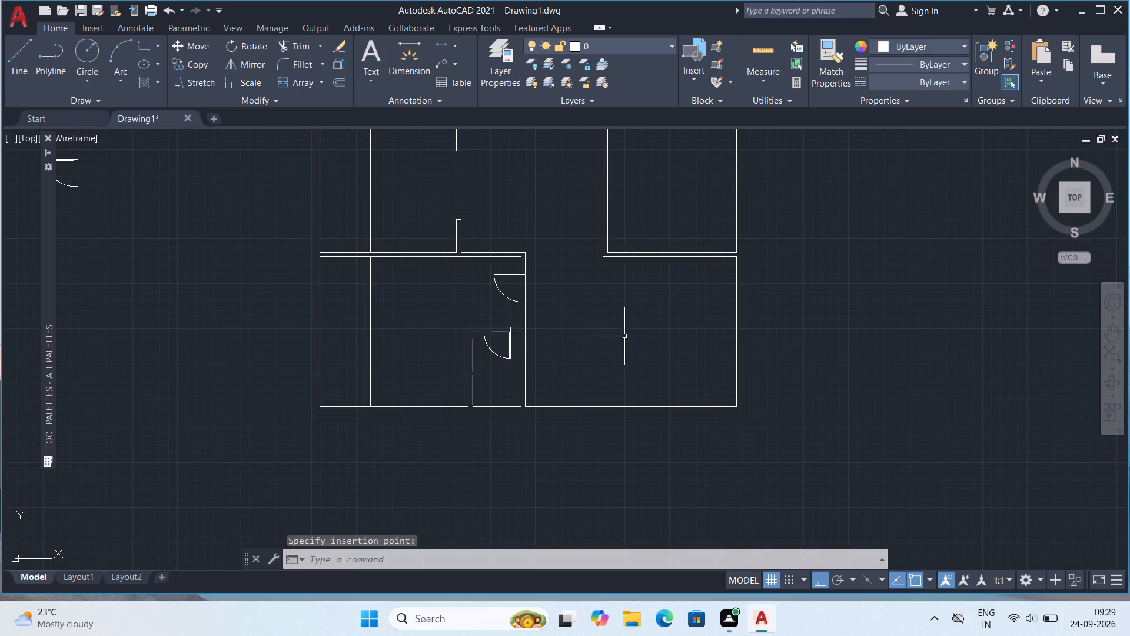
pyautogui.moveTo(622, 345); pyautogui.dragTo(603, 500, button='middle')
pyautogui.scroll(-1, 607, 481)
pyautogui.scroll(2, 526, 319)
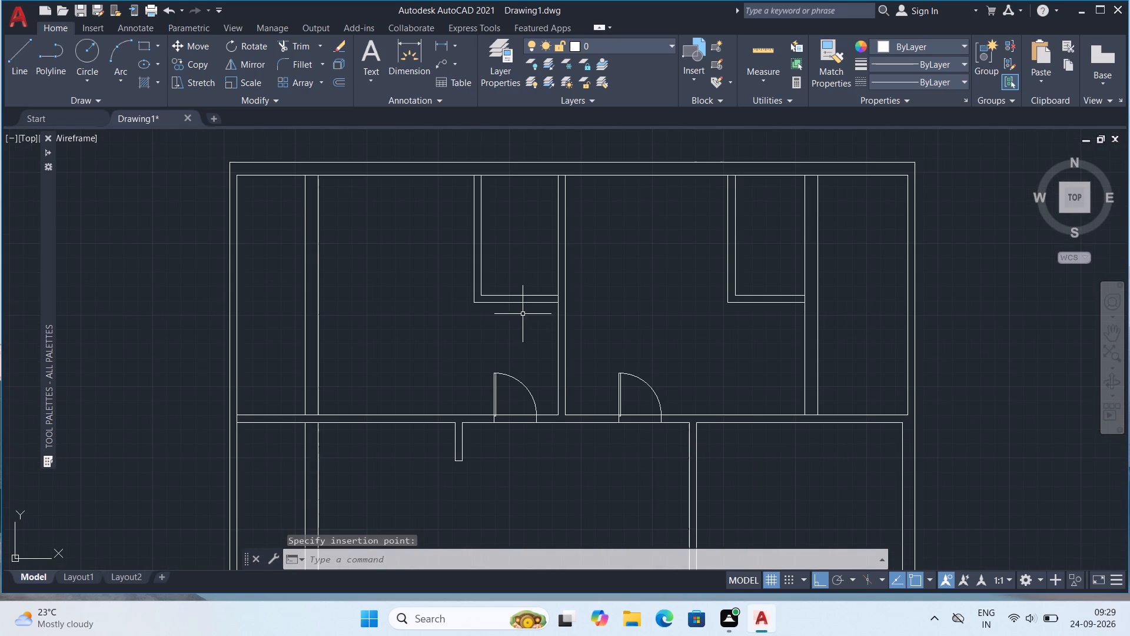
pyautogui.scroll(-2, 521, 311)
pyautogui.moveTo(417, 350); pyautogui.dragTo(514, 343, button='middle')
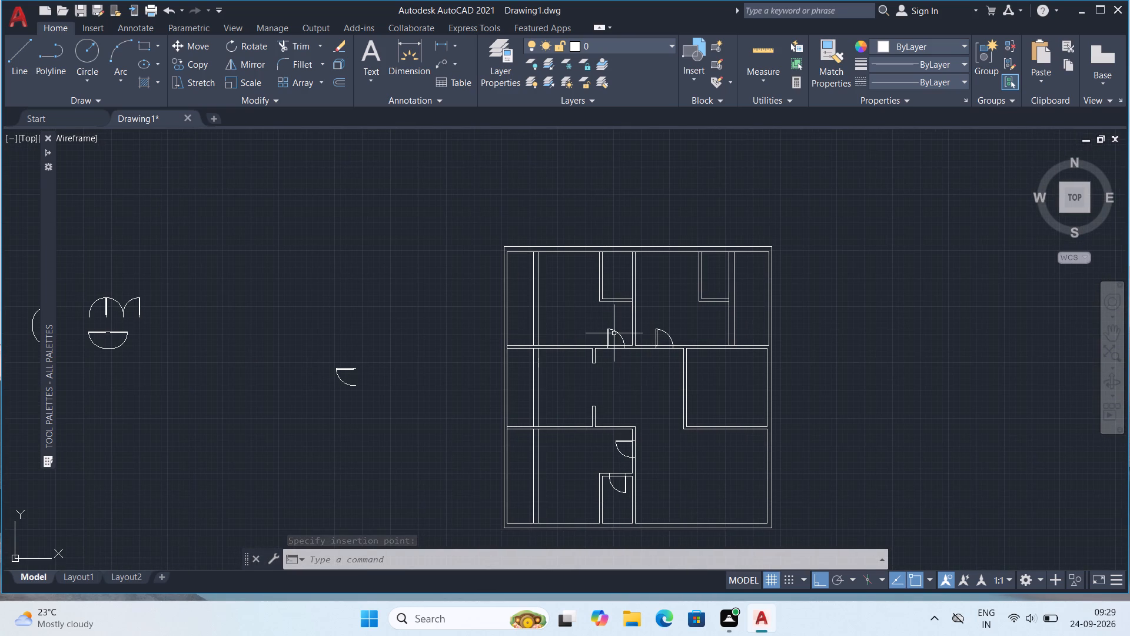
pyautogui.click(614, 332)
pyautogui.hotkey('ctrl', 'c')
pyautogui.hotkey('ctrl', 'v')
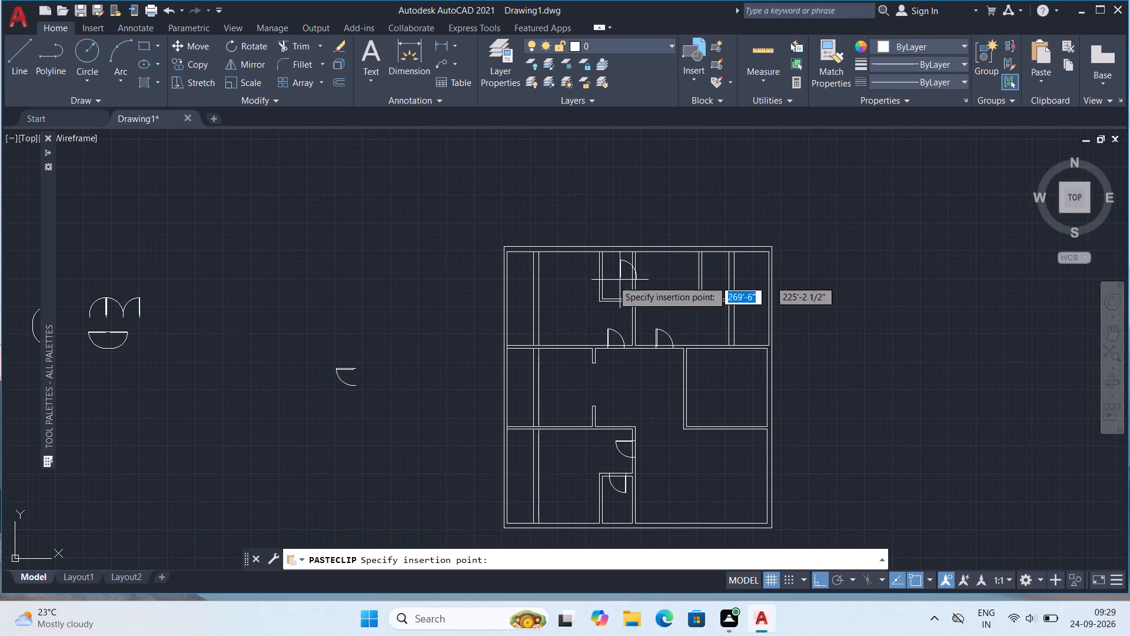
pyautogui.scroll(2, 597, 281)
pyautogui.click(631, 334)
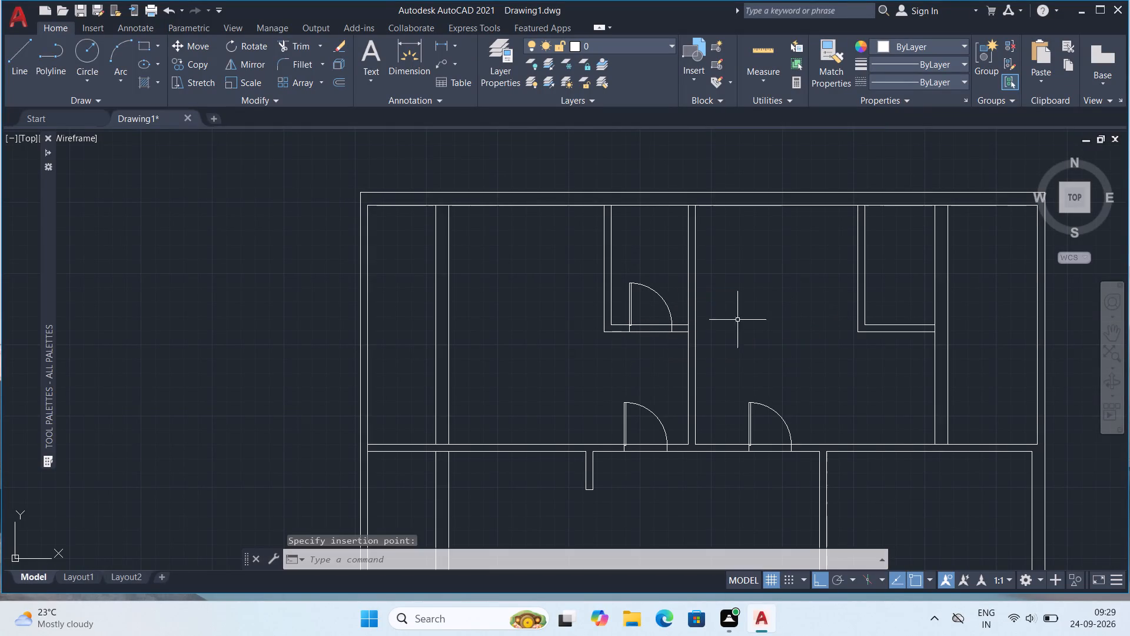
# Place another copy of that door in the bottom wall of the upper-right room's small inner room.
pyautogui.scroll(-1, 837, 329)
pyautogui.moveTo(872, 382); pyautogui.dragTo(747, 387, button='middle')
pyautogui.hotkey('ctrl', 'v')
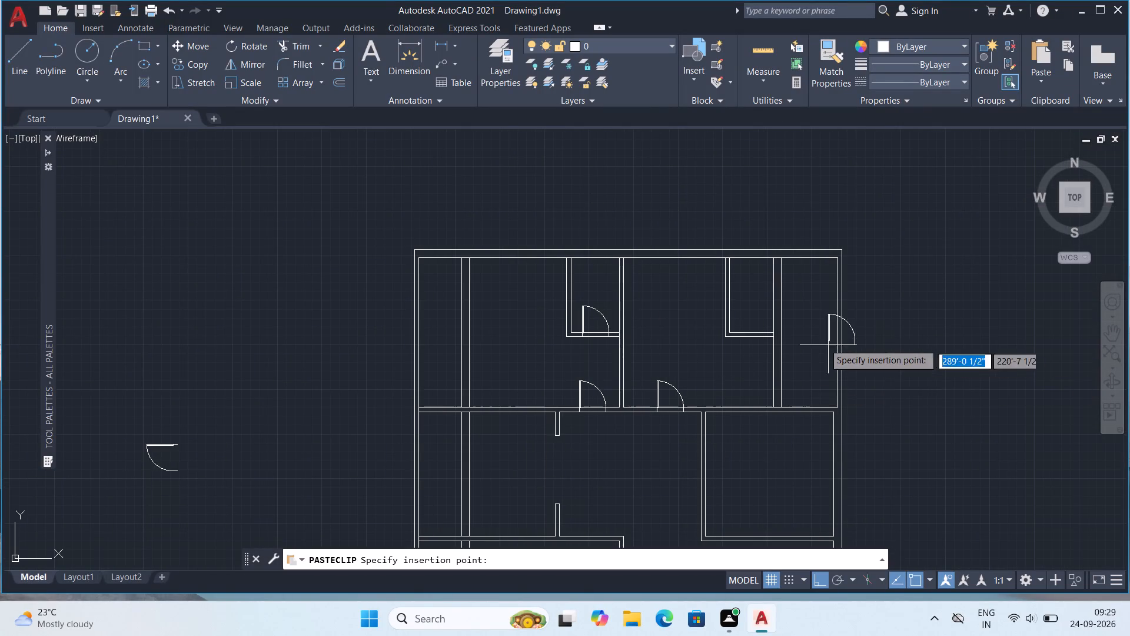
pyautogui.click(740, 340)
pyautogui.moveTo(758, 396); pyautogui.dragTo(639, 384, button='middle')
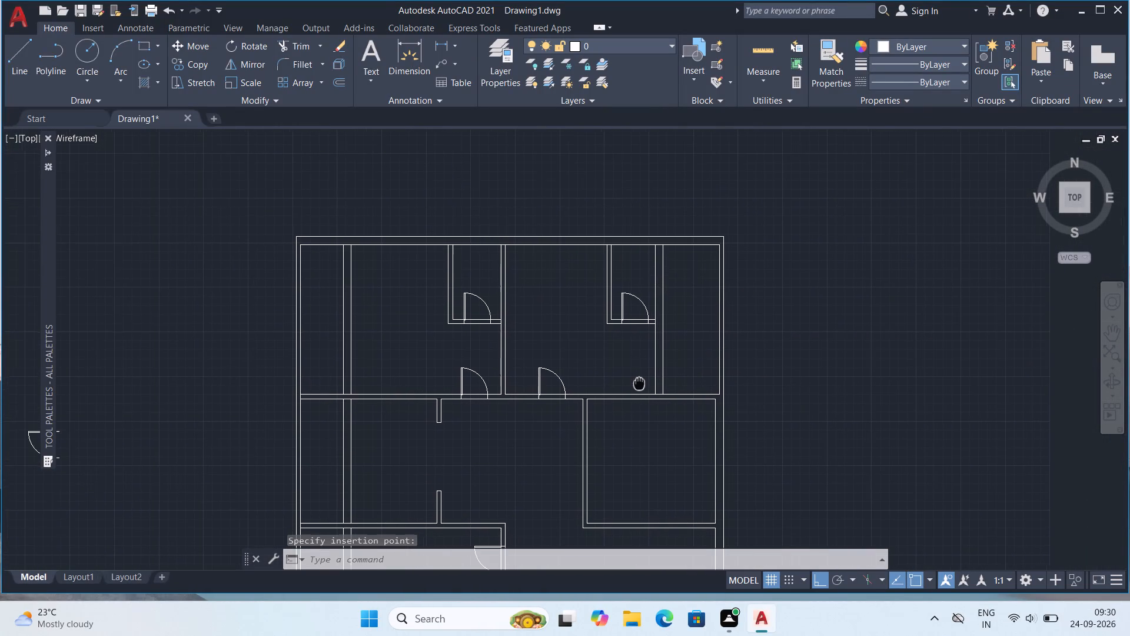
pyautogui.moveTo(639, 384); pyautogui.dragTo(637, 385, button='middle')
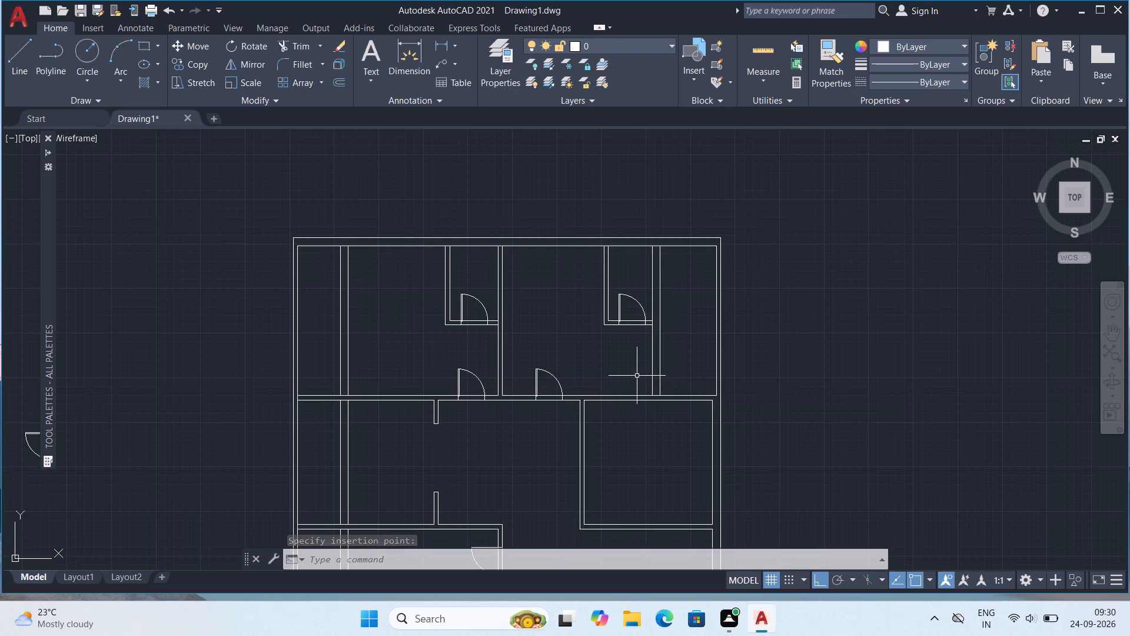
pyautogui.press('Escape')
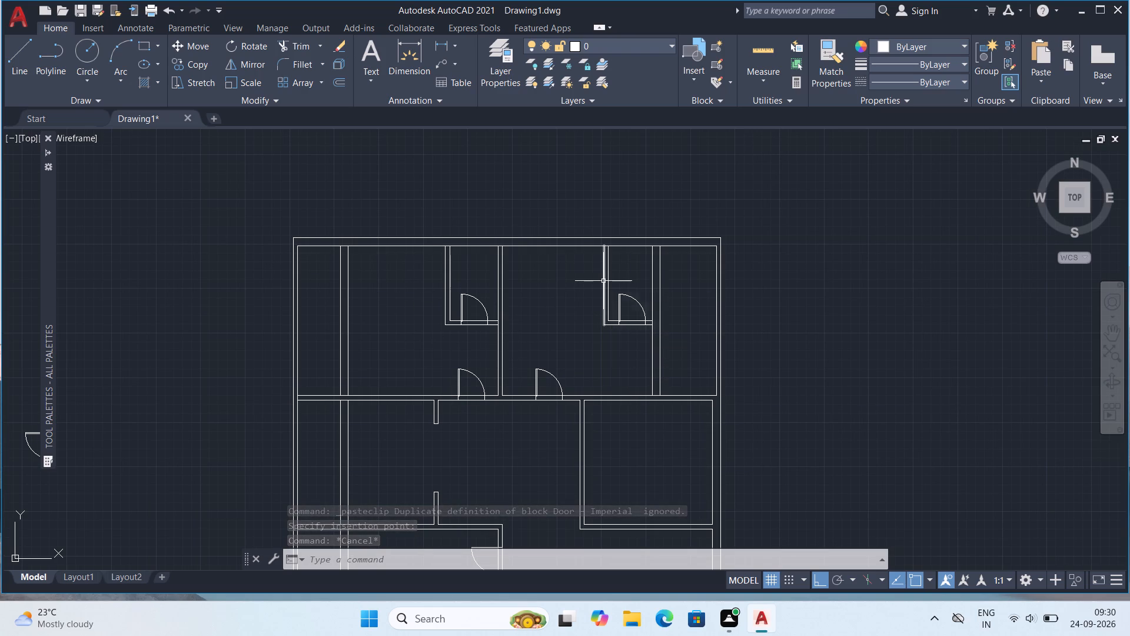
# Check the doors placed so far and the remaining walls throughout the floor plan.
pyautogui.moveTo(639, 361); pyautogui.dragTo(629, 343, button='middle')
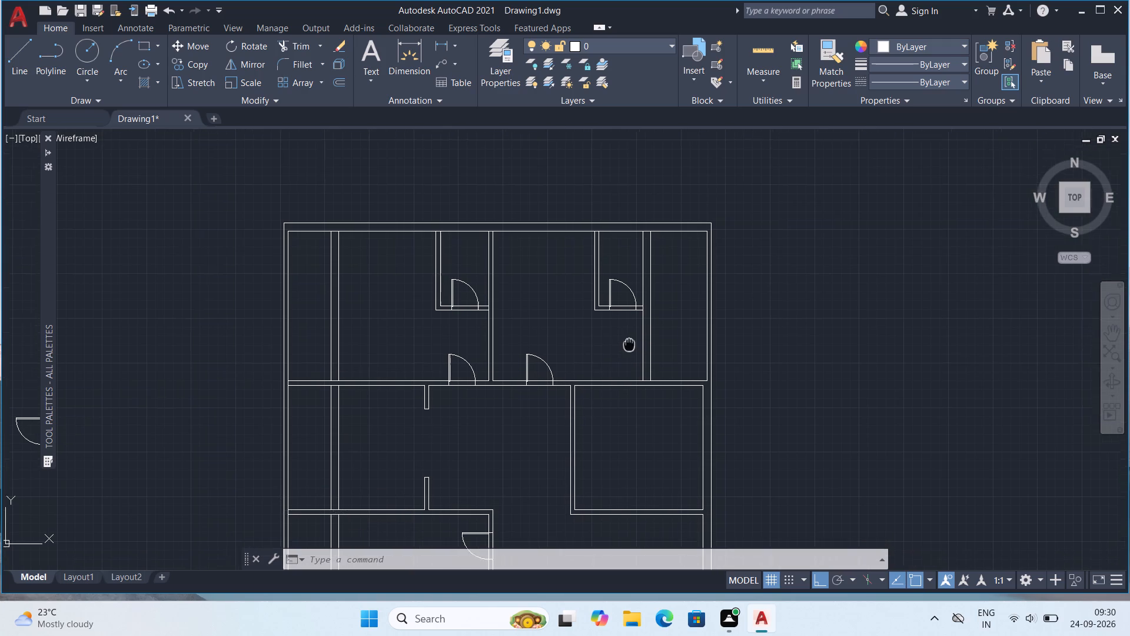
pyautogui.moveTo(629, 343); pyautogui.dragTo(627, 338, button='middle')
pyautogui.moveTo(496, 347); pyautogui.dragTo(510, 314, button='middle')
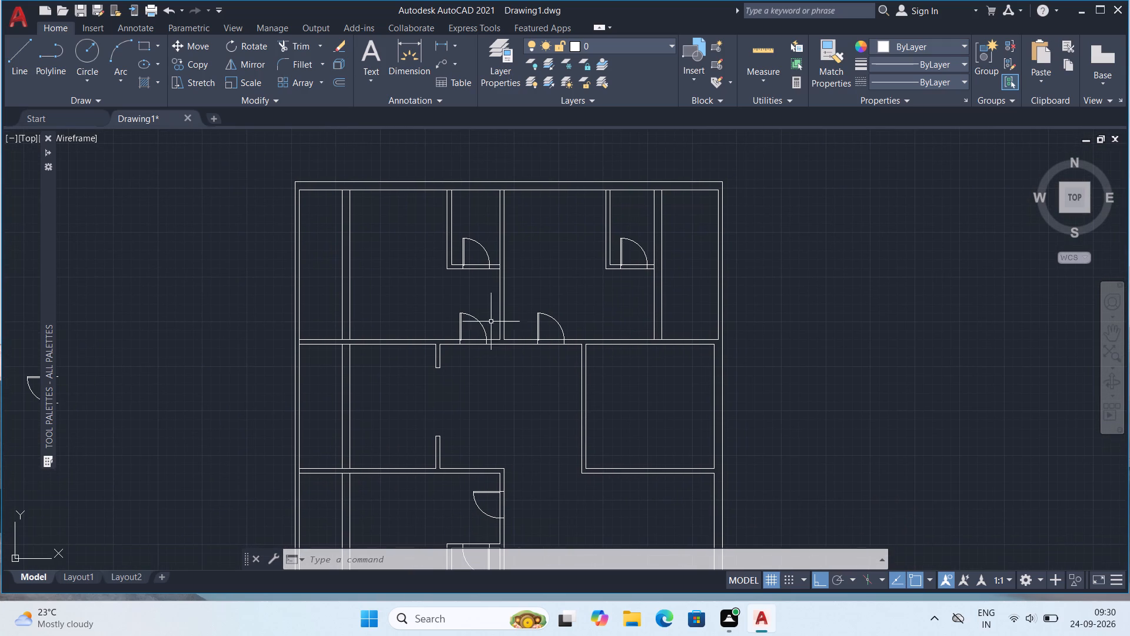
pyautogui.moveTo(487, 403); pyautogui.dragTo(484, 350, button='middle')
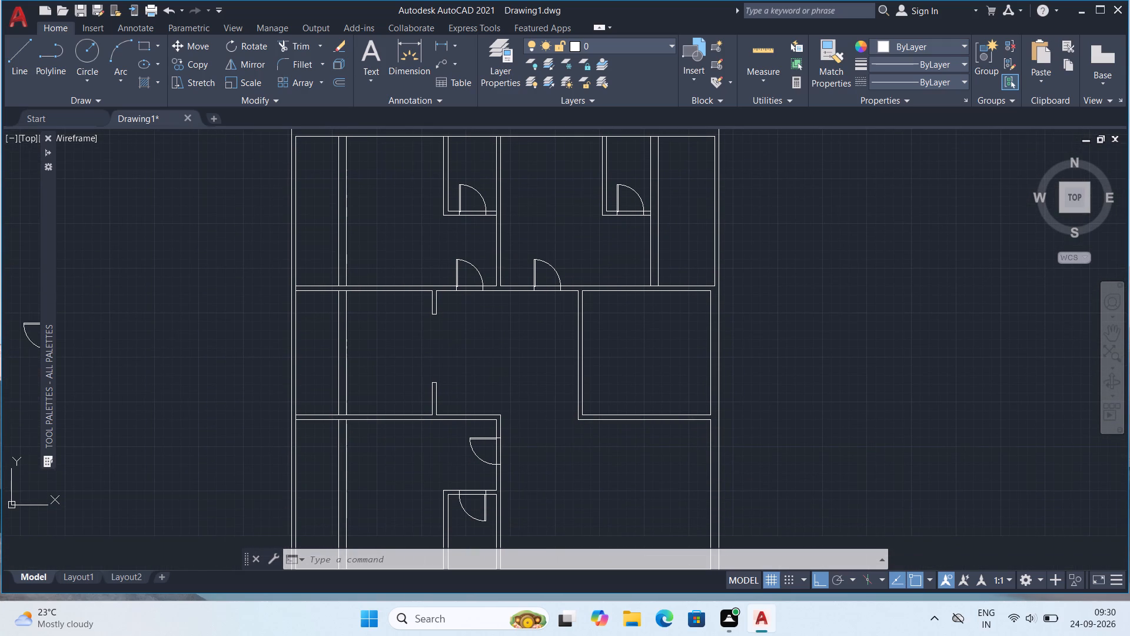
pyautogui.moveTo(422, 336); pyautogui.dragTo(557, 393, button='middle')
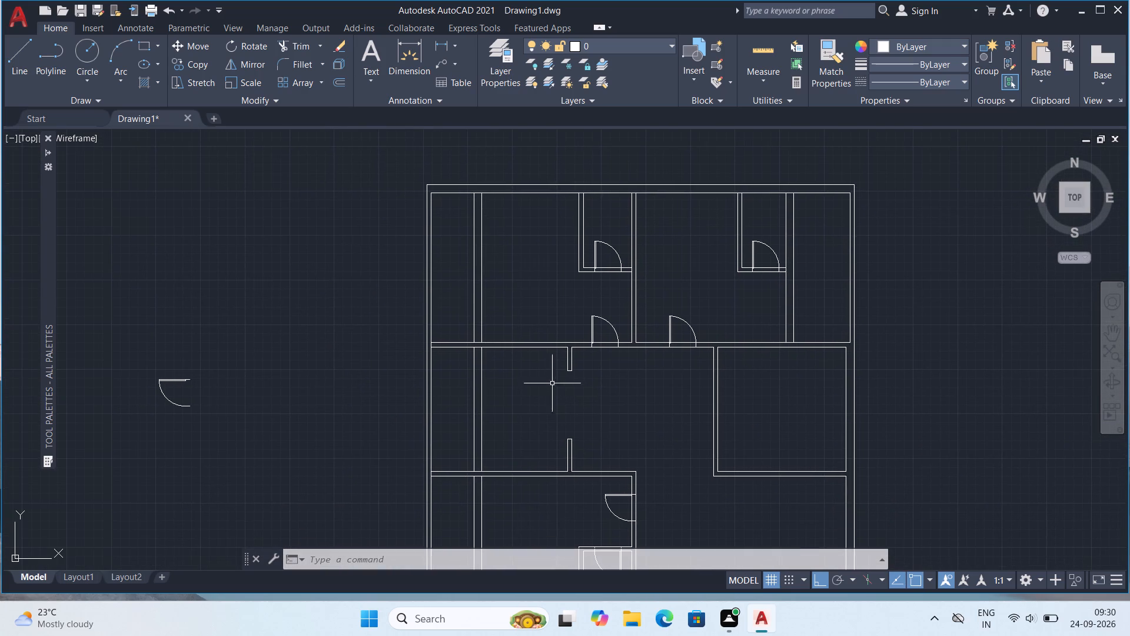
pyautogui.scroll(-1, 547, 376)
pyautogui.moveTo(539, 421); pyautogui.dragTo(519, 347, button='middle')
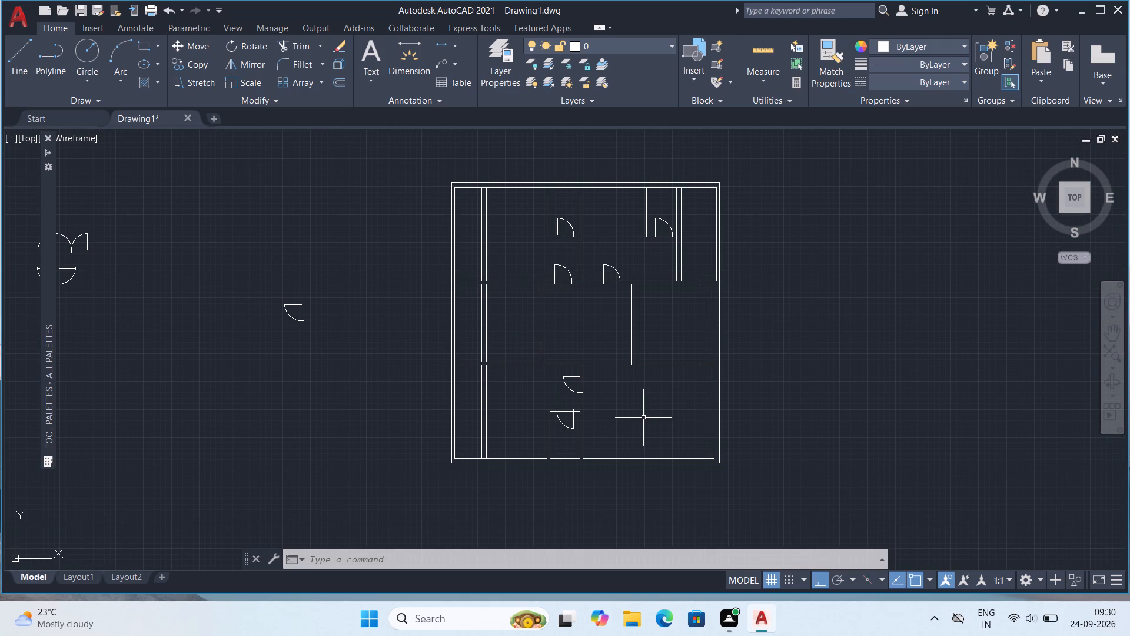
pyautogui.moveTo(583, 423); pyautogui.dragTo(591, 439, button='middle')
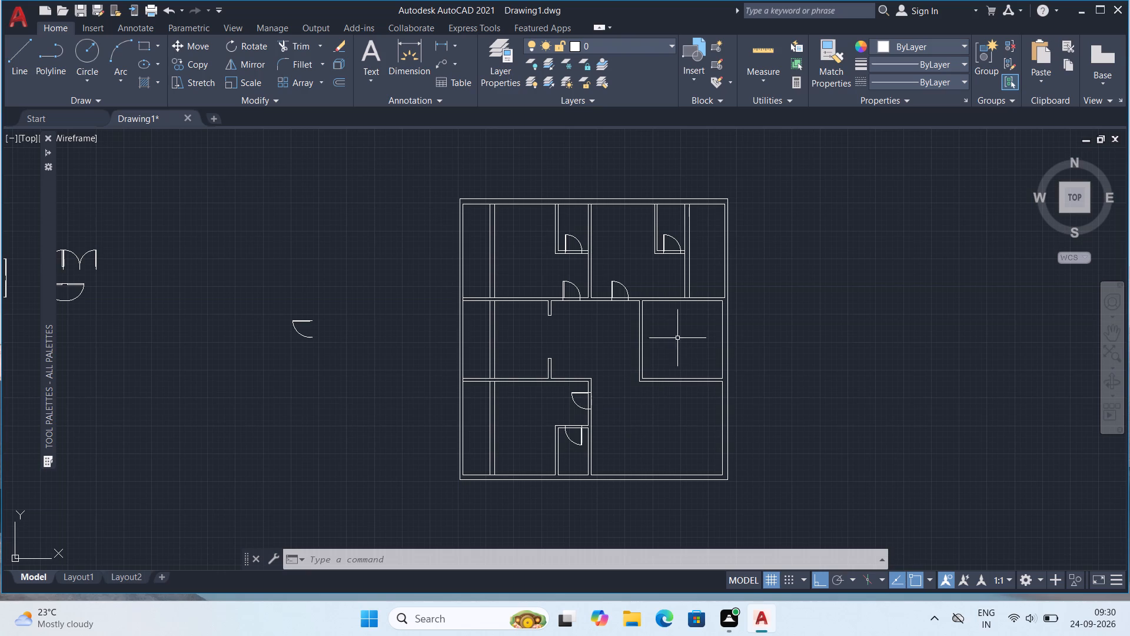
pyautogui.click(624, 289)
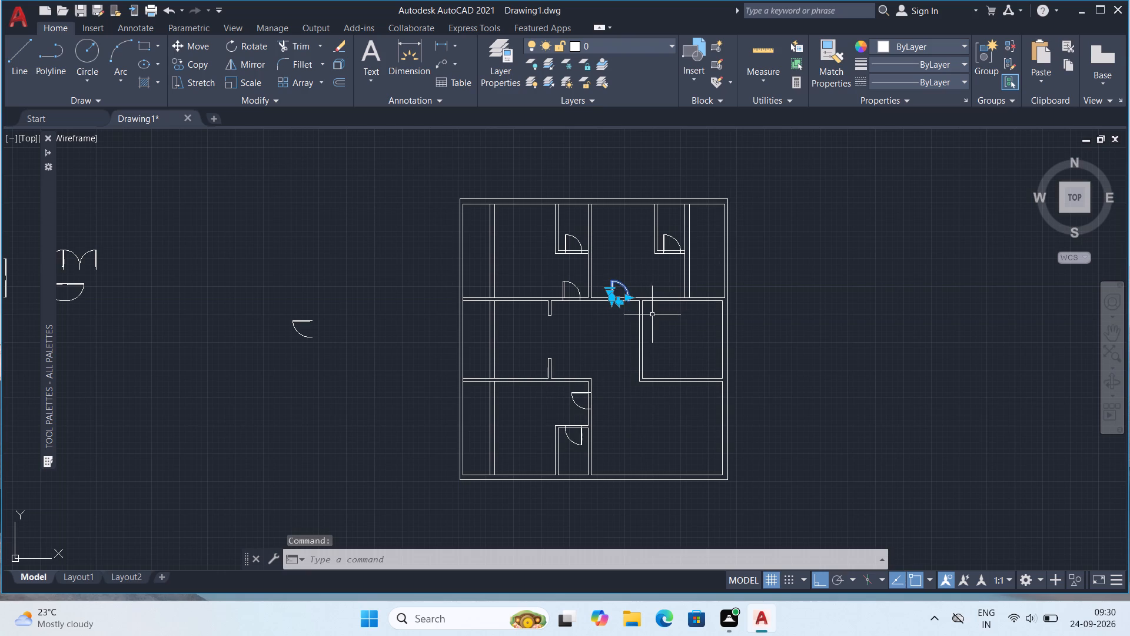
pyautogui.press('Escape')
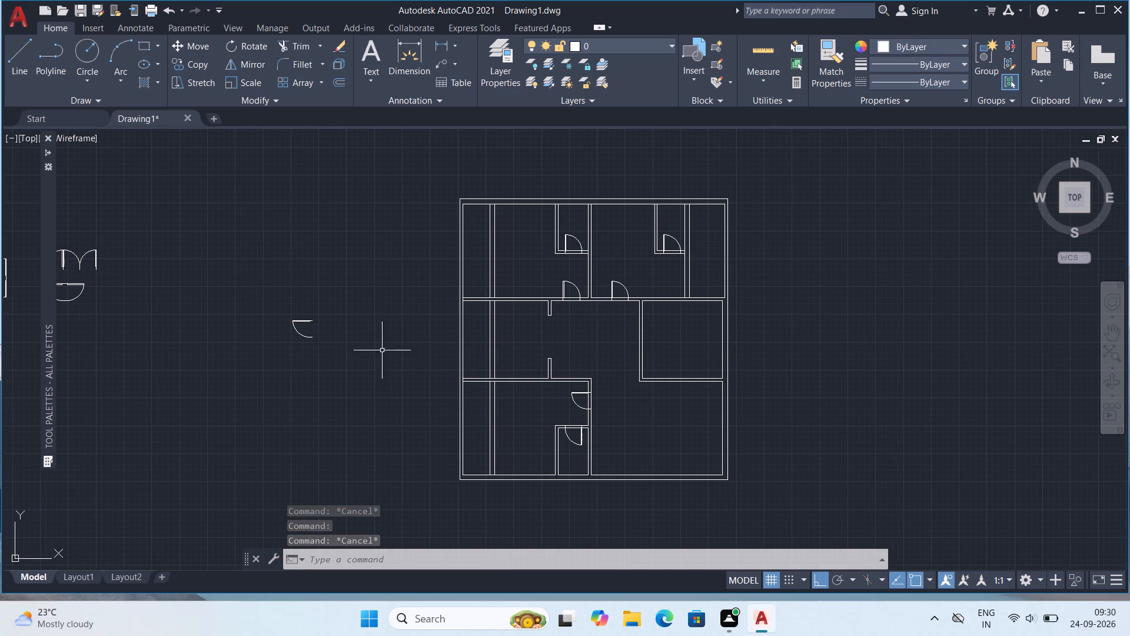
# Copy the lower right door of the spare door group into the left wall of the middle-right room.
pyautogui.moveTo(372, 313); pyautogui.dragTo(447, 318, button='middle')
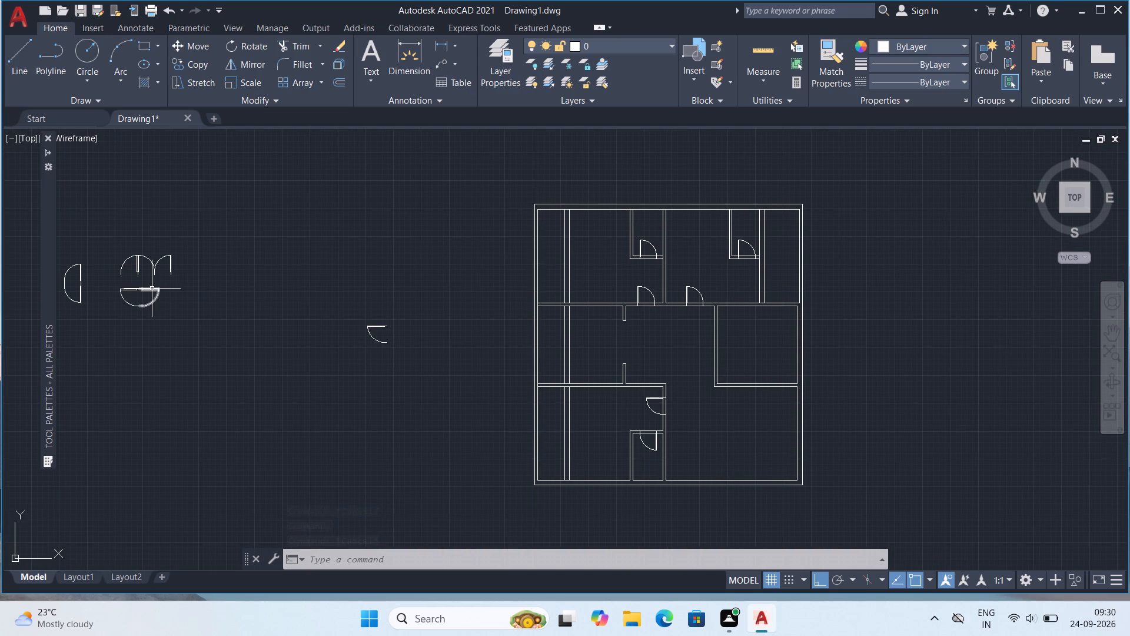
pyautogui.click(152, 291)
pyautogui.hotkey('ctrl', 'c')
pyautogui.hotkey('ctrl', 'v')
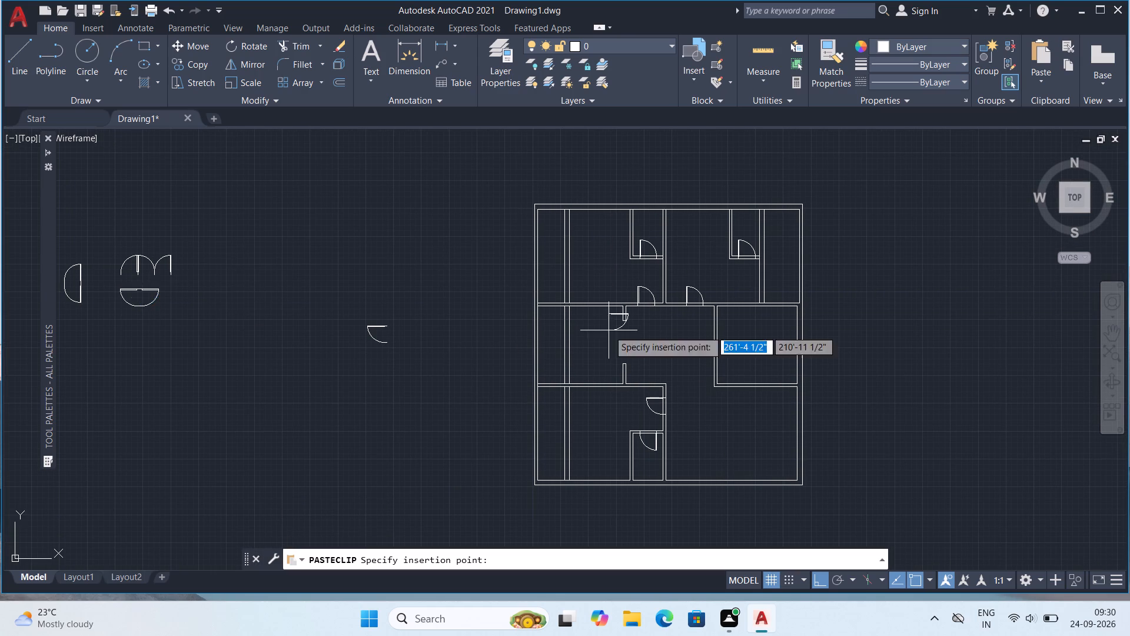
pyautogui.scroll(3, 702, 346)
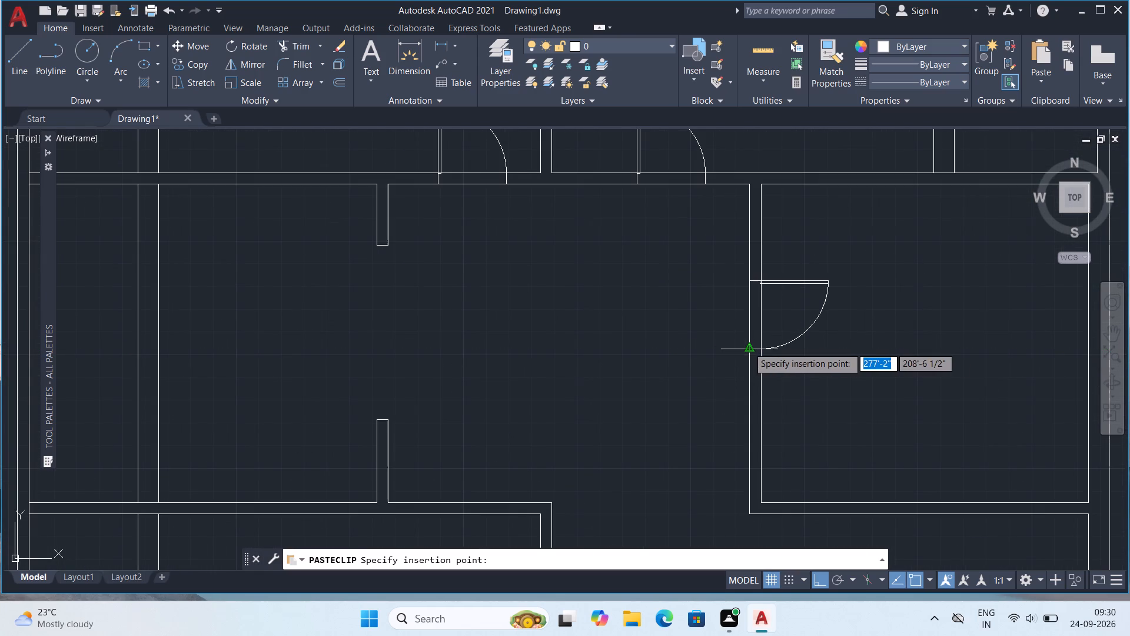
pyautogui.click(749, 346)
# Erase all the spare doors lying outside the floor plan on its left side.
pyautogui.scroll(-2, 792, 337)
pyautogui.moveTo(770, 418); pyautogui.dragTo(677, 424, button='middle')
pyautogui.scroll(-1, 675, 414)
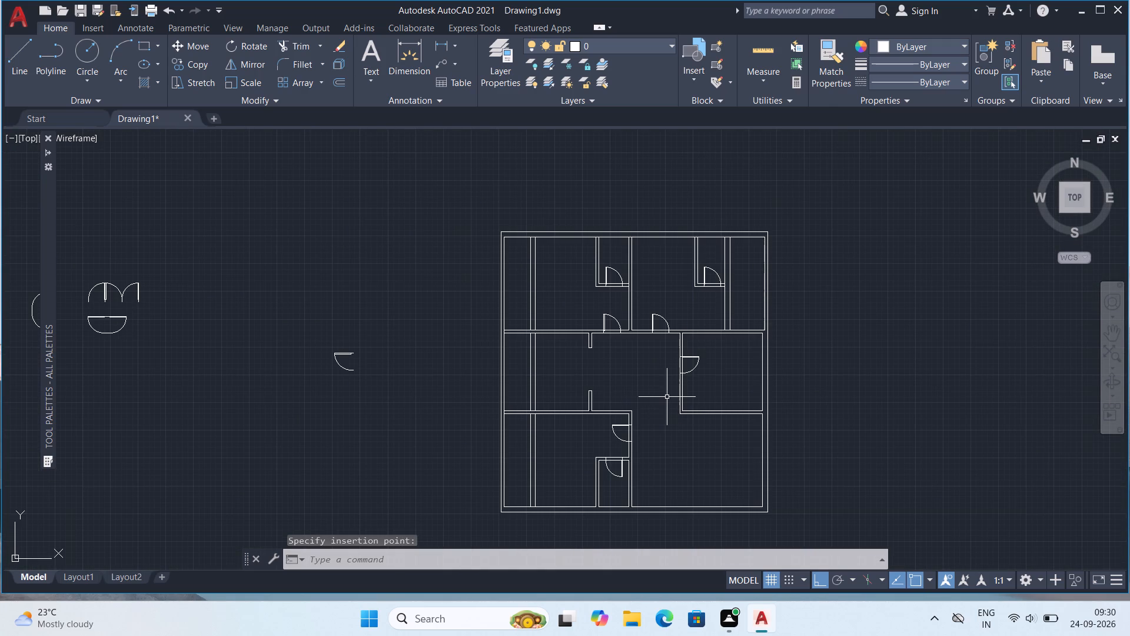
pyautogui.scroll(1, 210, 0)
pyautogui.moveTo(637, 317); pyautogui.dragTo(601, 302, button='middle')
pyautogui.scroll(-1, 604, 303)
pyautogui.moveTo(440, 326); pyautogui.dragTo(451, 323, button='middle')
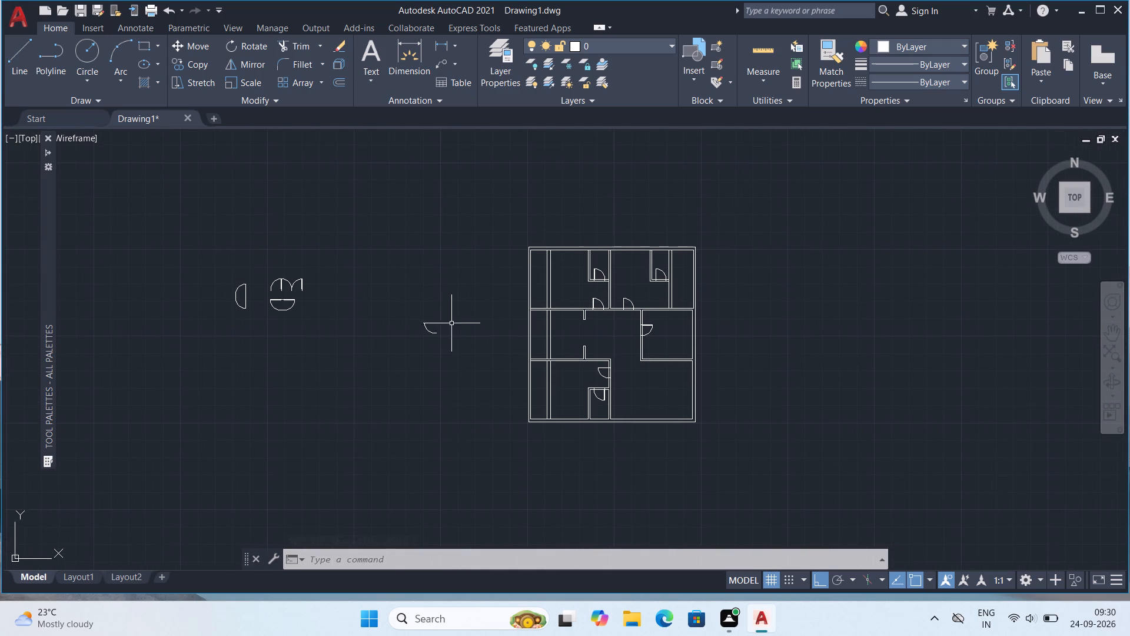
pyautogui.click(197, 227)
pyautogui.click(488, 390)
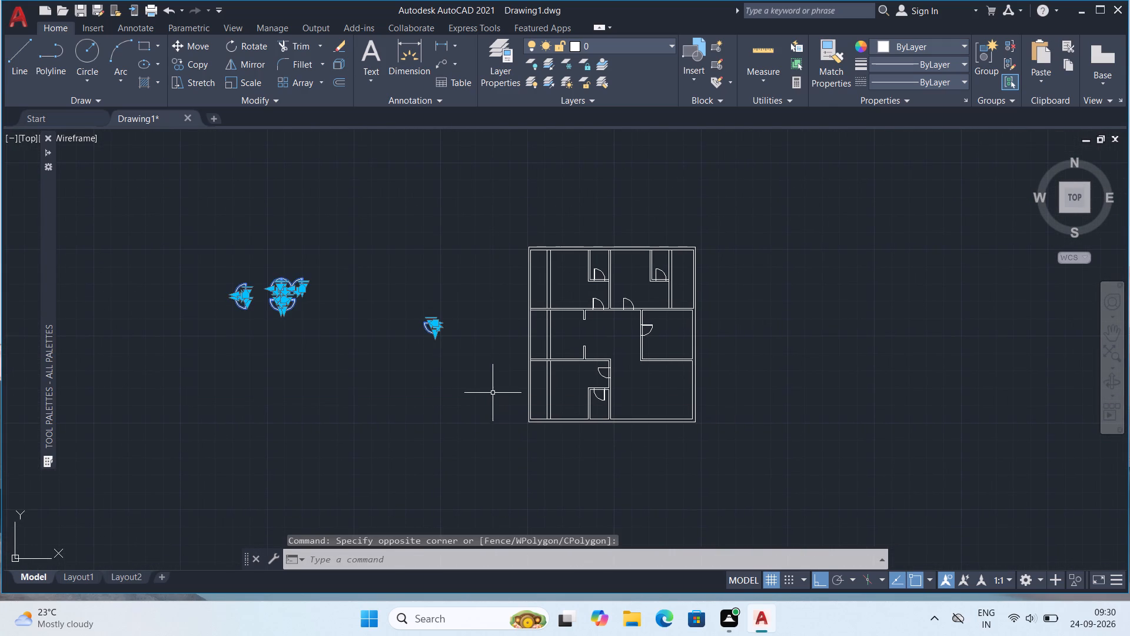
pyautogui.press('Delete')
# Review the floor plan's walls and door placements room by room.
pyautogui.scroll(1, 744, 401)
pyautogui.moveTo(642, 339); pyautogui.dragTo(710, 443, button='middle')
pyautogui.scroll(-1, 704, 439)
pyautogui.scroll(1, 700, 429)
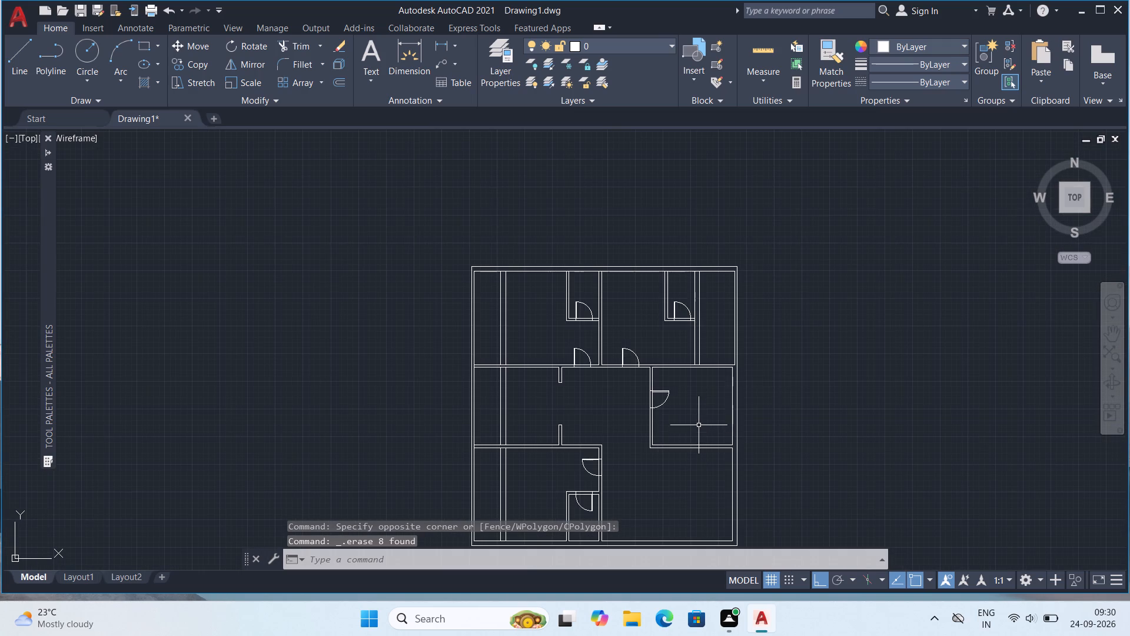
pyautogui.moveTo(751, 482); pyautogui.dragTo(710, 416, button='middle')
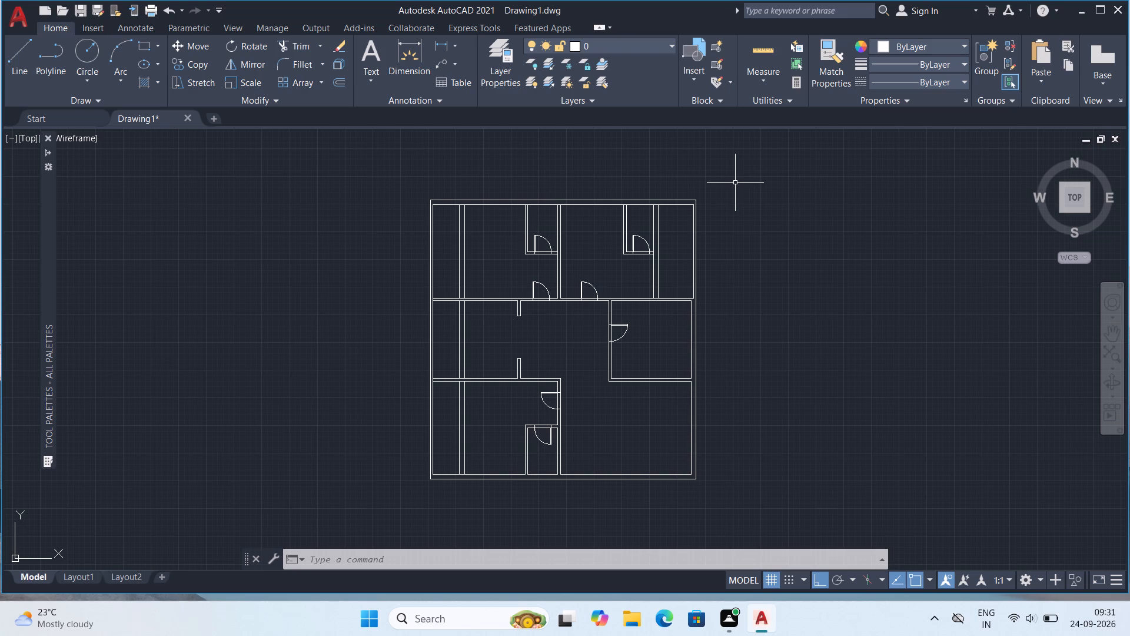
pyautogui.scroll(-1, 736, 182)
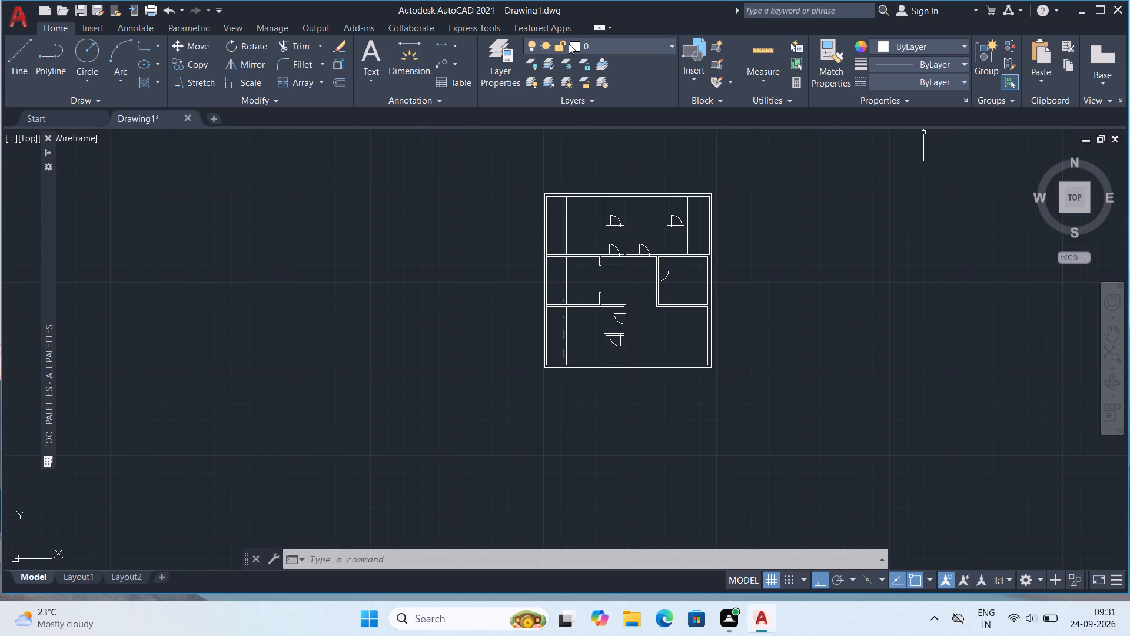
pyautogui.moveTo(721, 256); pyautogui.dragTo(692, 292, button='middle')
pyautogui.scroll(2, 640, 320)
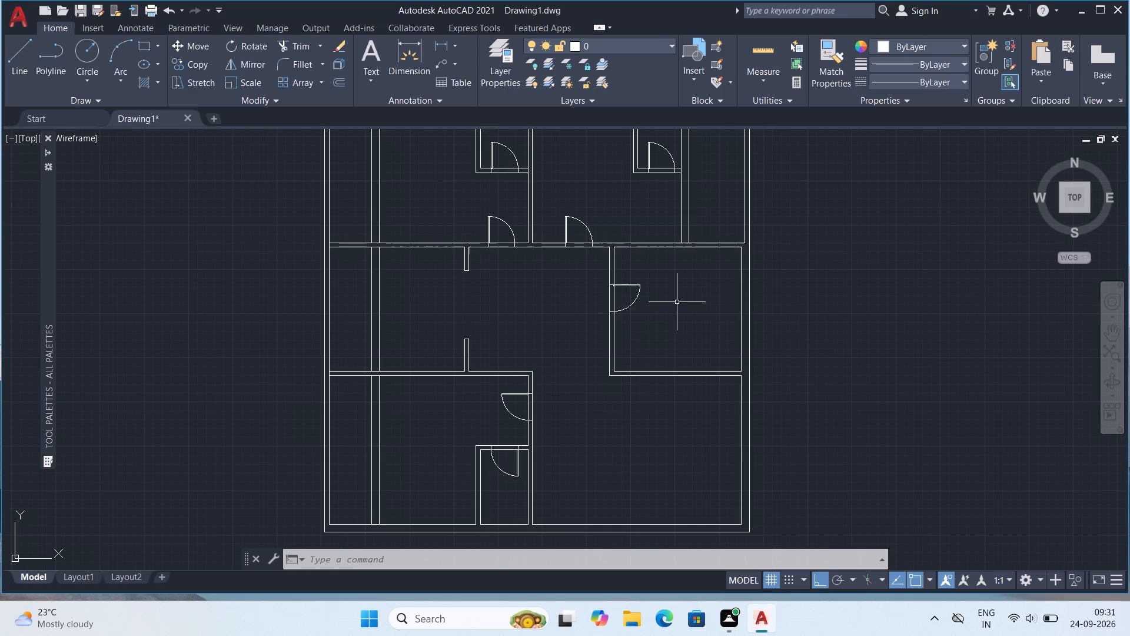
pyautogui.scroll(-1, 735, 270)
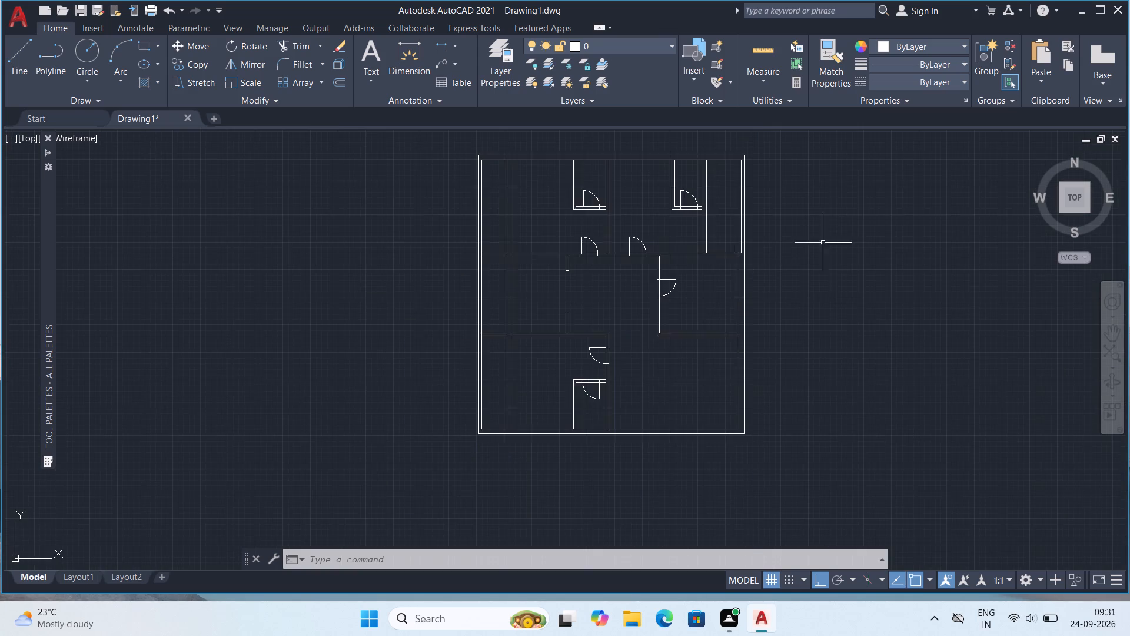
pyautogui.moveTo(823, 243); pyautogui.dragTo(770, 276, button='middle')
pyautogui.moveTo(627, 378); pyautogui.dragTo(604, 377, button='middle')
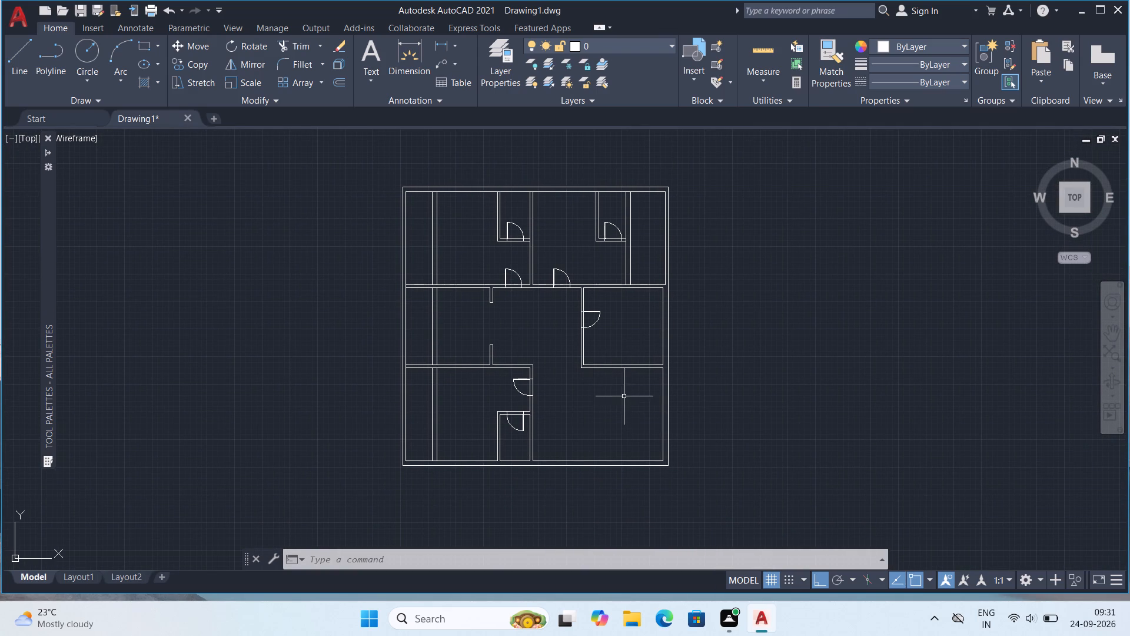
pyautogui.moveTo(618, 373); pyautogui.dragTo(559, 343, button='middle')
pyautogui.moveTo(299, 286); pyautogui.dragTo(644, 376, button='middle')
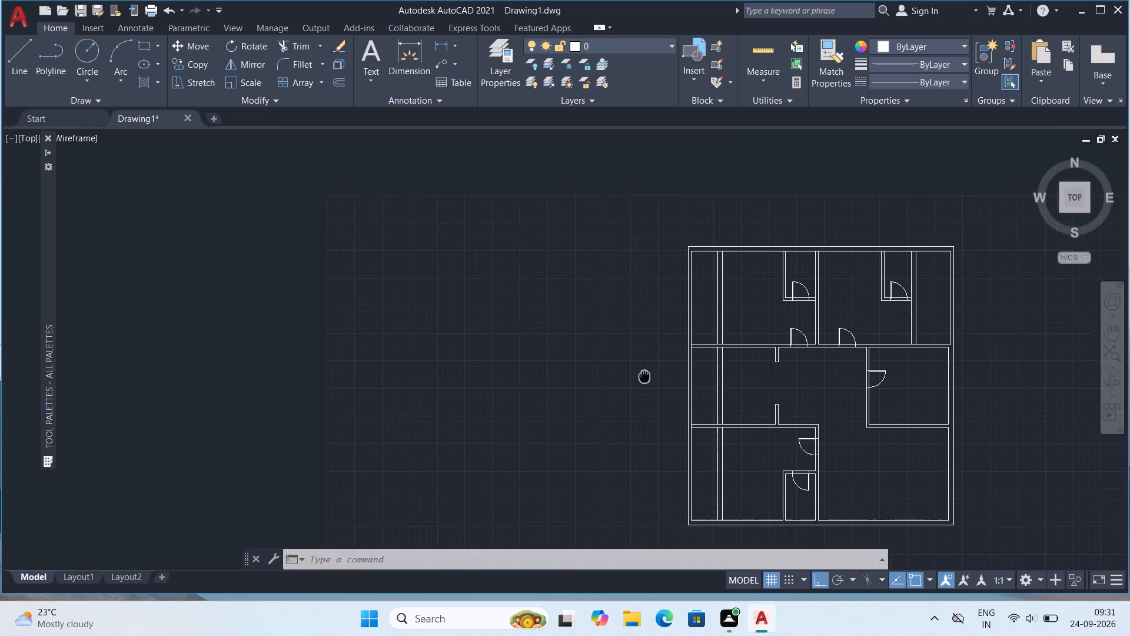
pyautogui.moveTo(644, 376); pyautogui.dragTo(562, 336, button='middle')
pyautogui.moveTo(750, 422); pyautogui.dragTo(697, 380, button='middle')
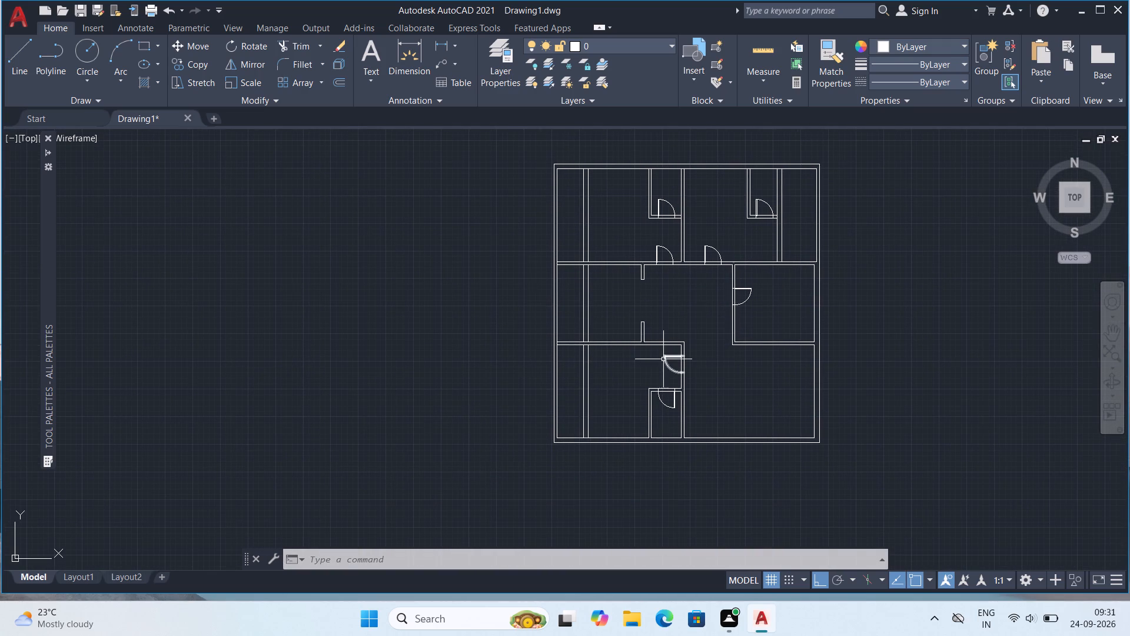
# Place a copy of the upper-right room's bottom-wall door in the empty space left of the floor plan.
pyautogui.click(704, 253)
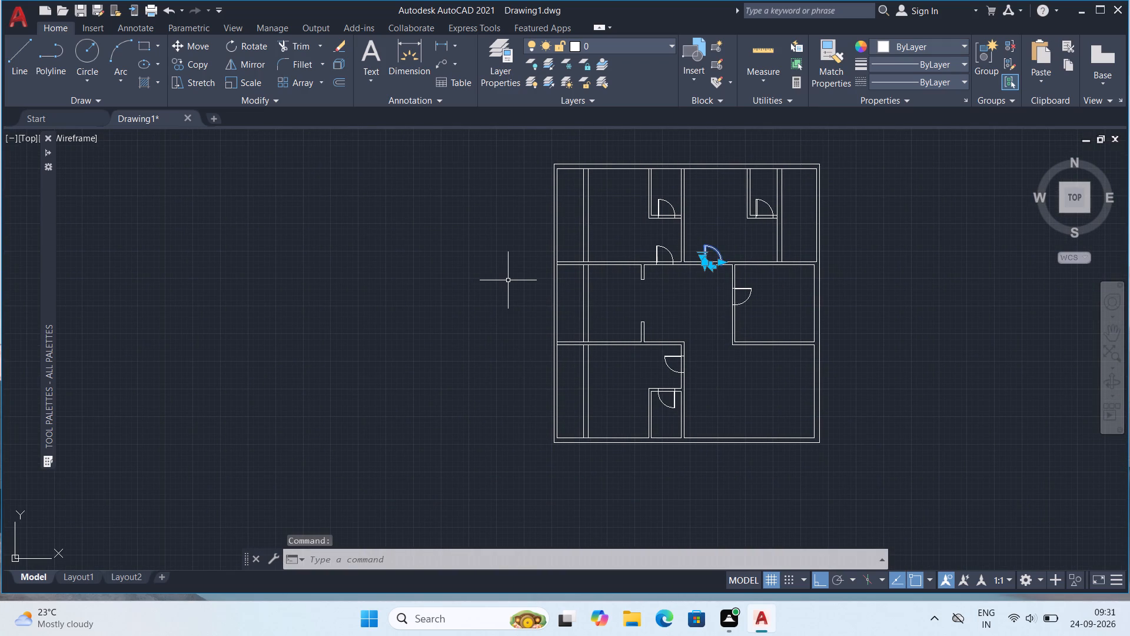
pyautogui.hotkey('ctrl', 'c')
pyautogui.hotkey('ctrl', 'v')
pyautogui.click(350, 337)
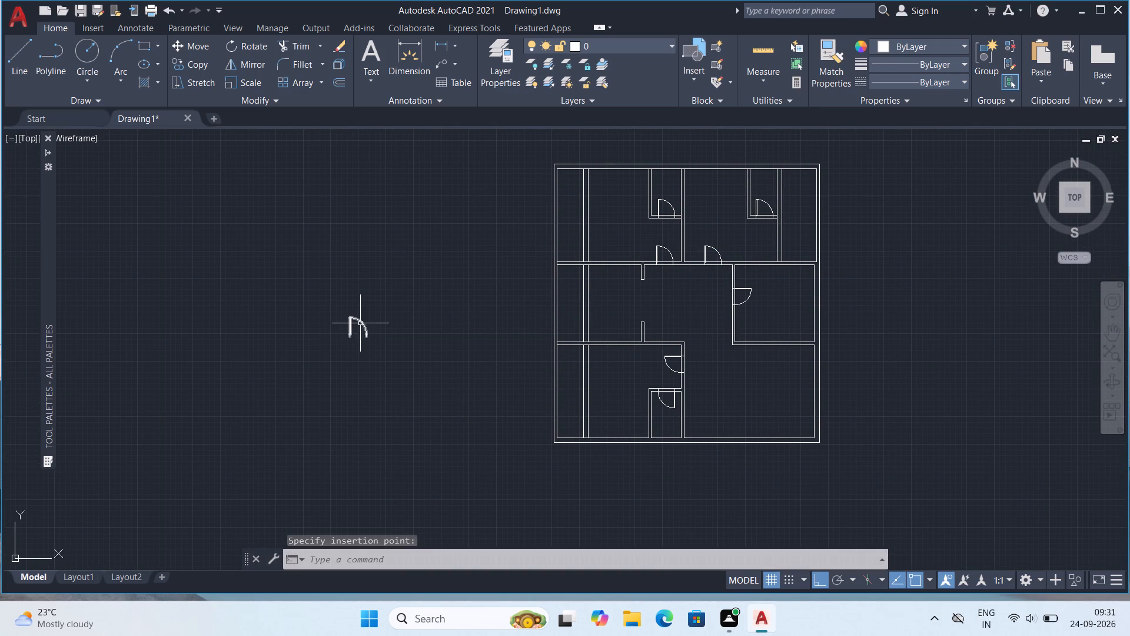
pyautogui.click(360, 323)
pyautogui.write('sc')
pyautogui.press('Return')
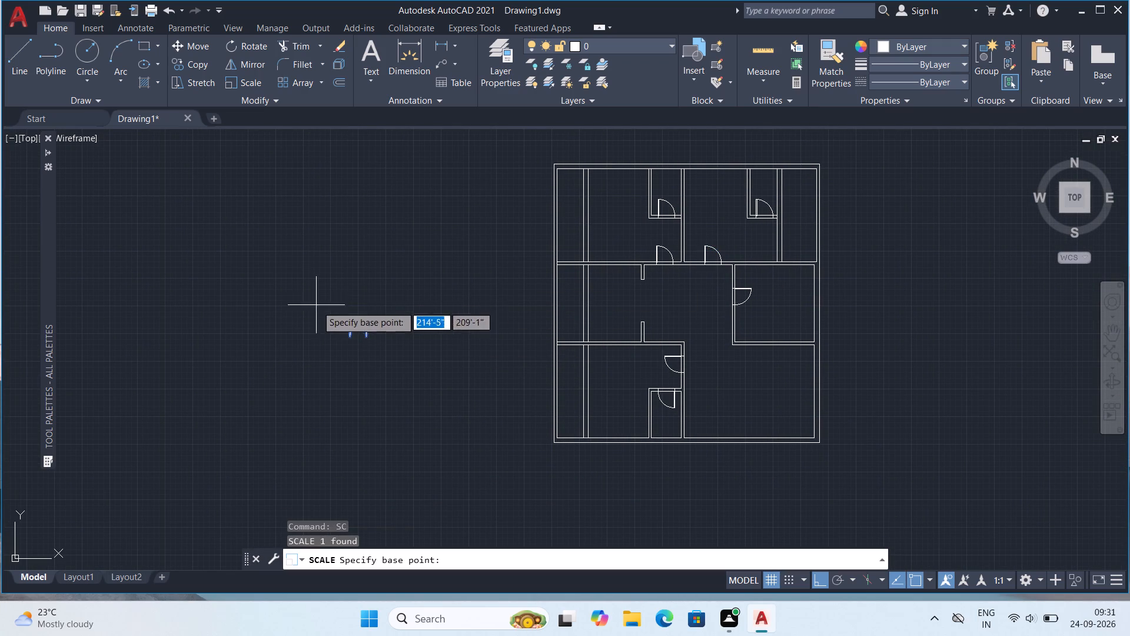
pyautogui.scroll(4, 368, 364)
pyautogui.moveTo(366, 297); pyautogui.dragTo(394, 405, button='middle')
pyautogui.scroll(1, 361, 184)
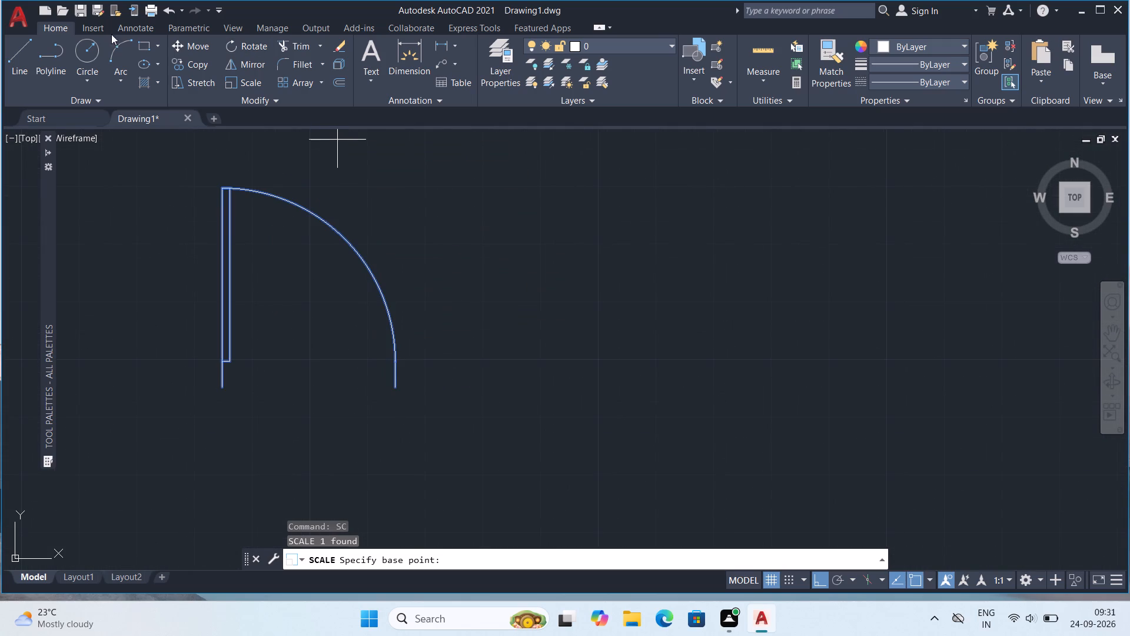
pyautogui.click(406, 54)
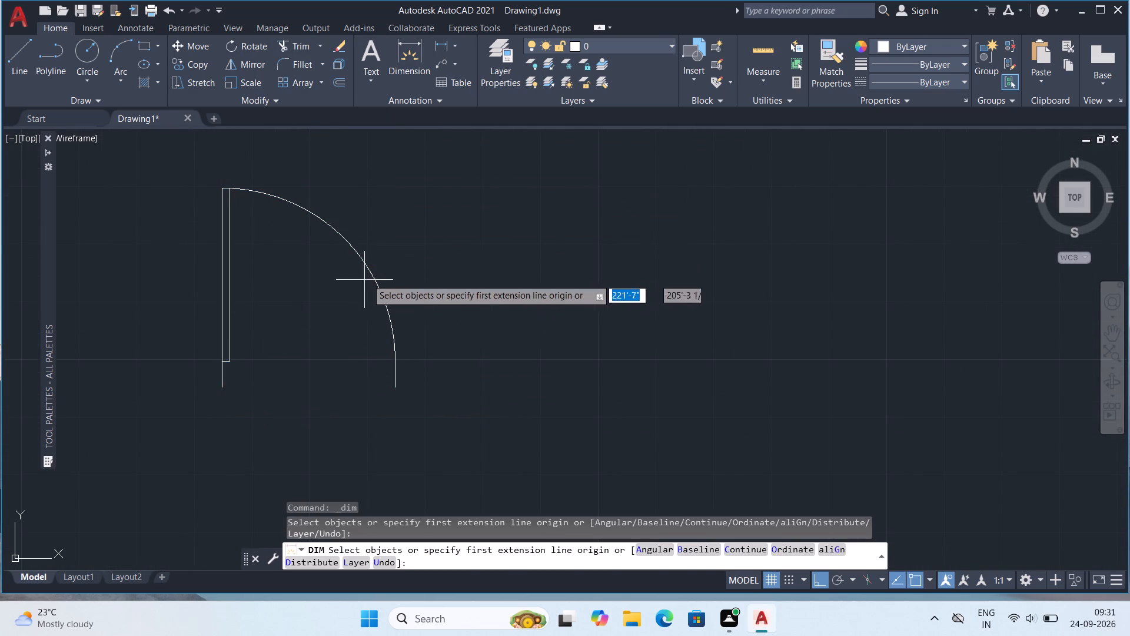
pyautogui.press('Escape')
# Scale the spare door by reference about its lower-left end so its opening width becomes 3'2".
pyautogui.click(363, 253)
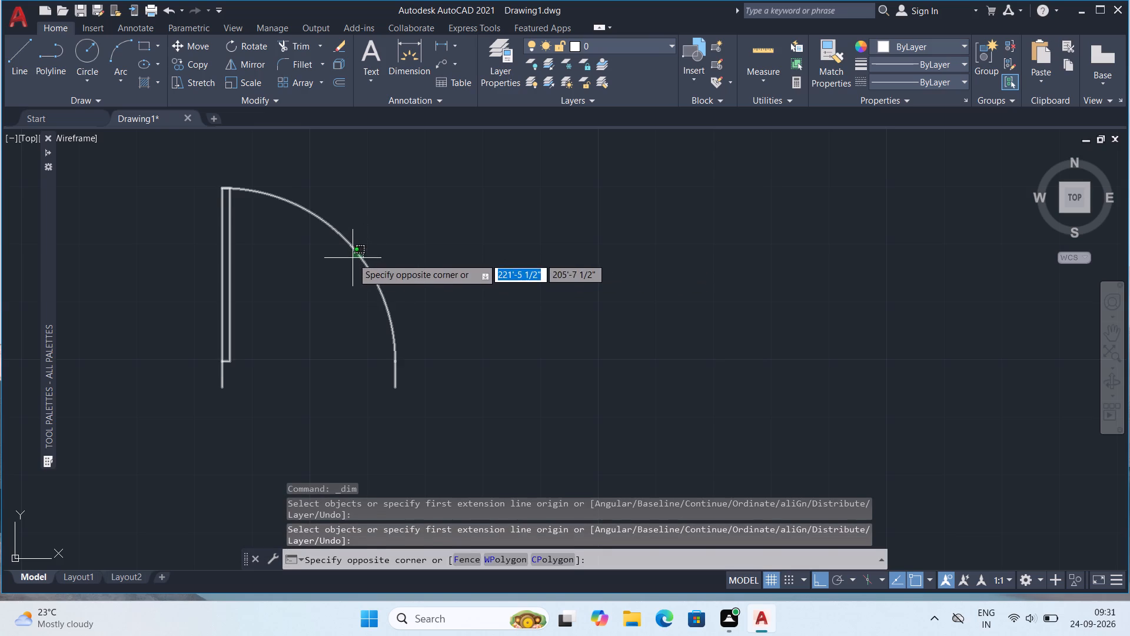
pyautogui.click(353, 257)
pyautogui.press('s')
pyautogui.press('c')
pyautogui.press('Return')
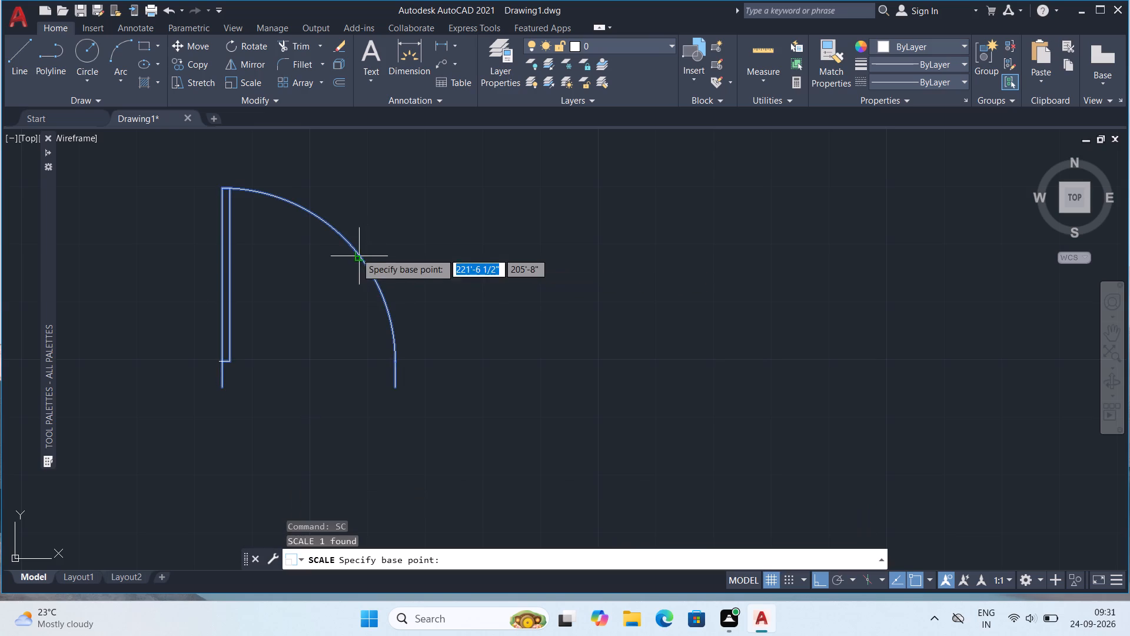
pyautogui.click(220, 388)
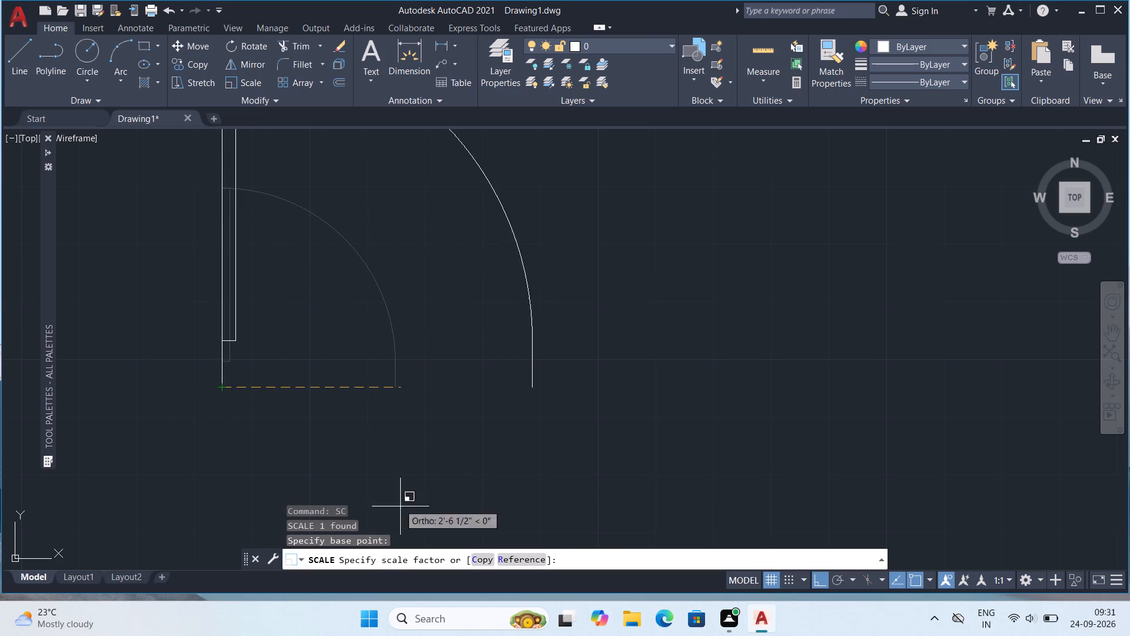
pyautogui.click(510, 561)
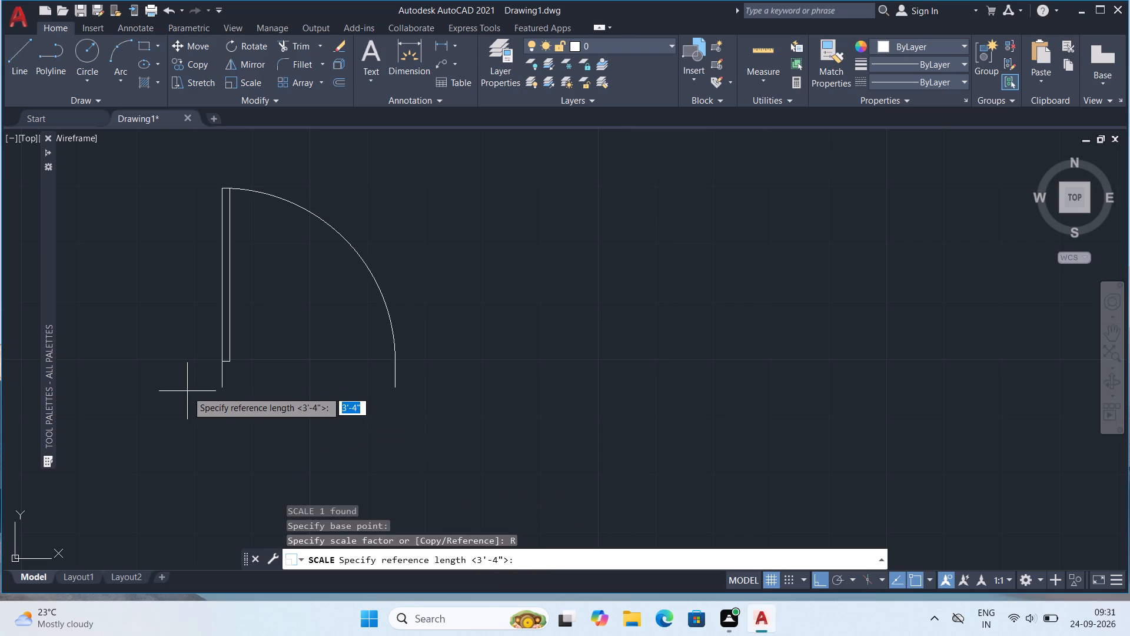
pyautogui.click(222, 385)
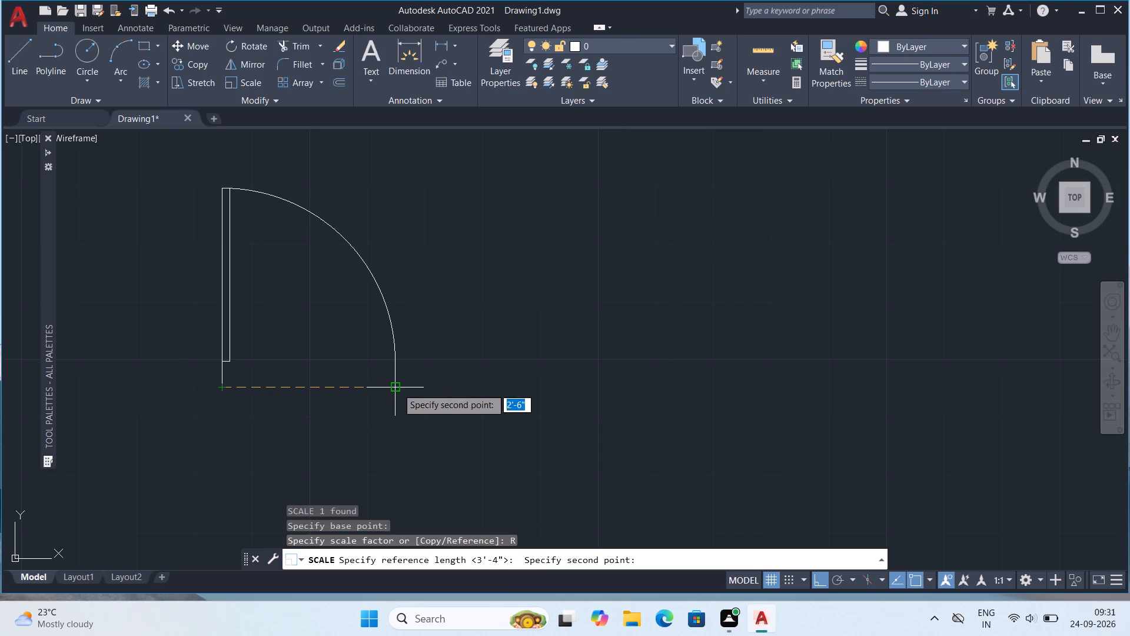
pyautogui.click(400, 387)
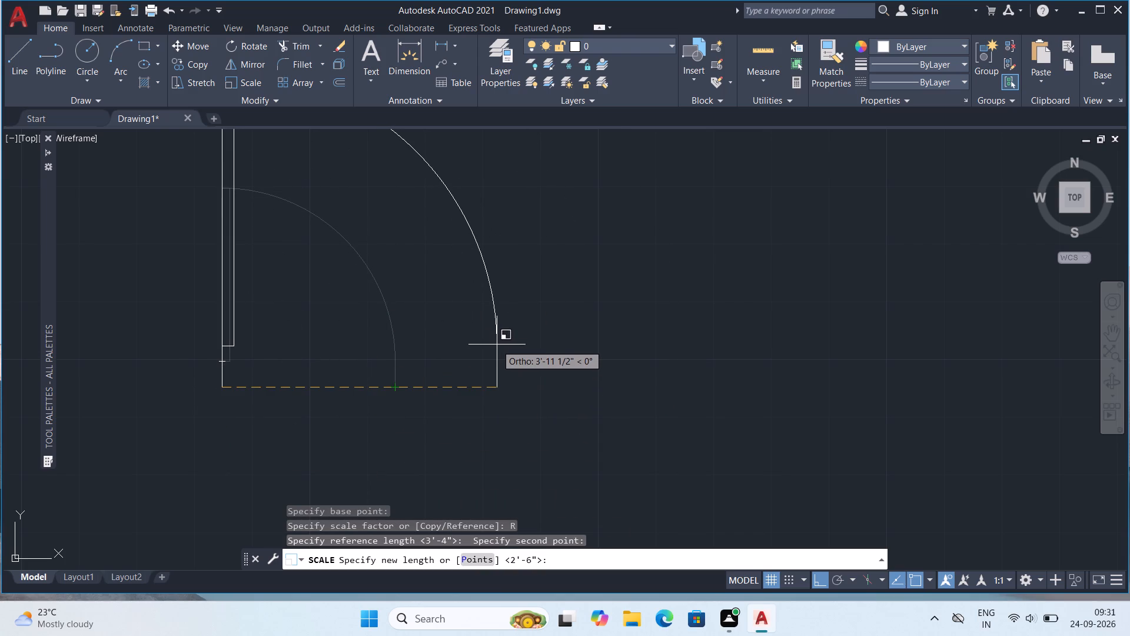
pyautogui.press('3')
pyautogui.press("'")
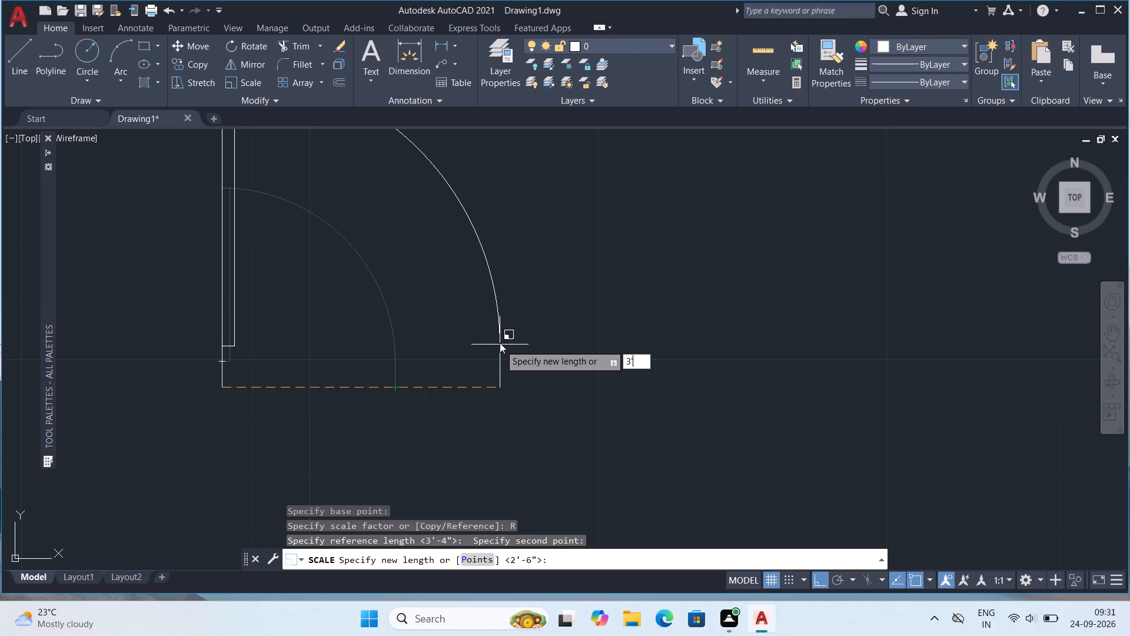
pyautogui.write('2"')
pyautogui.press('Return')
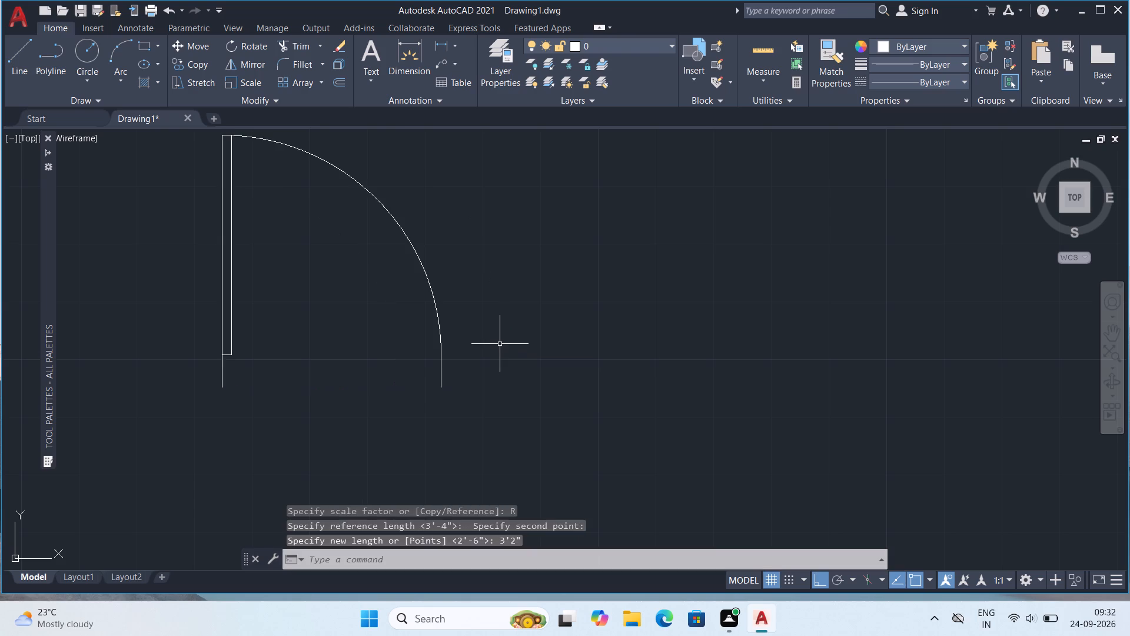
# Copy the enlarged spare door into the bottom outer wall of the large lower-right room.
pyautogui.scroll(-3, 405, 373)
pyautogui.click(414, 360)
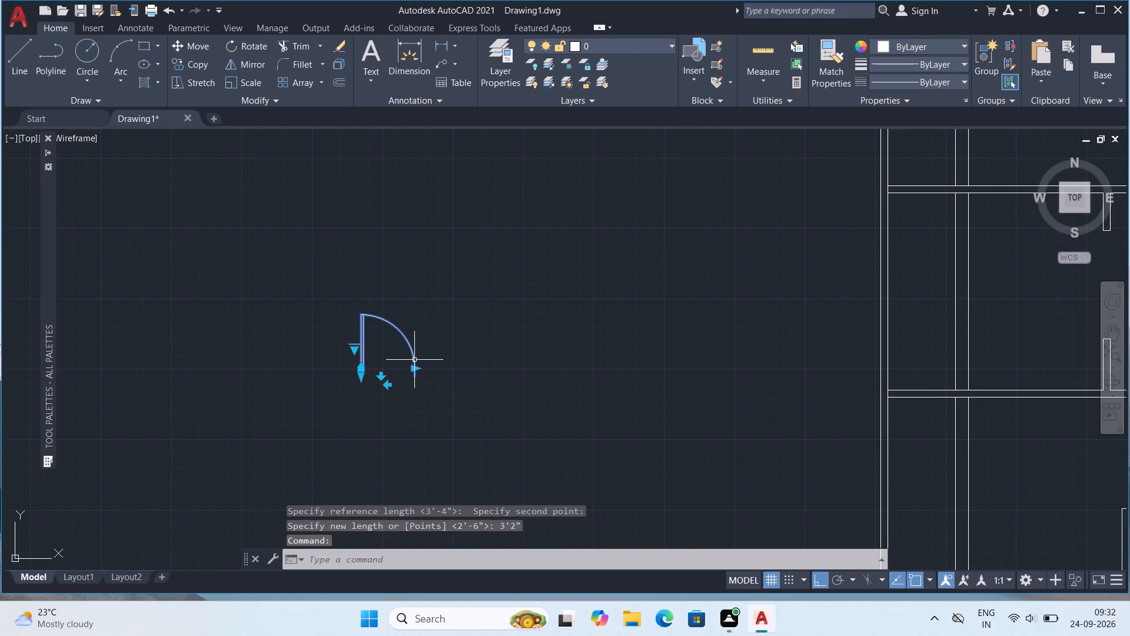
pyautogui.hotkey('ctrl', 'c')
pyautogui.hotkey('ctrl', 'v')
pyautogui.moveTo(613, 369); pyautogui.dragTo(139, 350, button='middle')
pyautogui.scroll(-1, 168, 346)
pyautogui.moveTo(508, 441); pyautogui.dragTo(305, 314, button='middle')
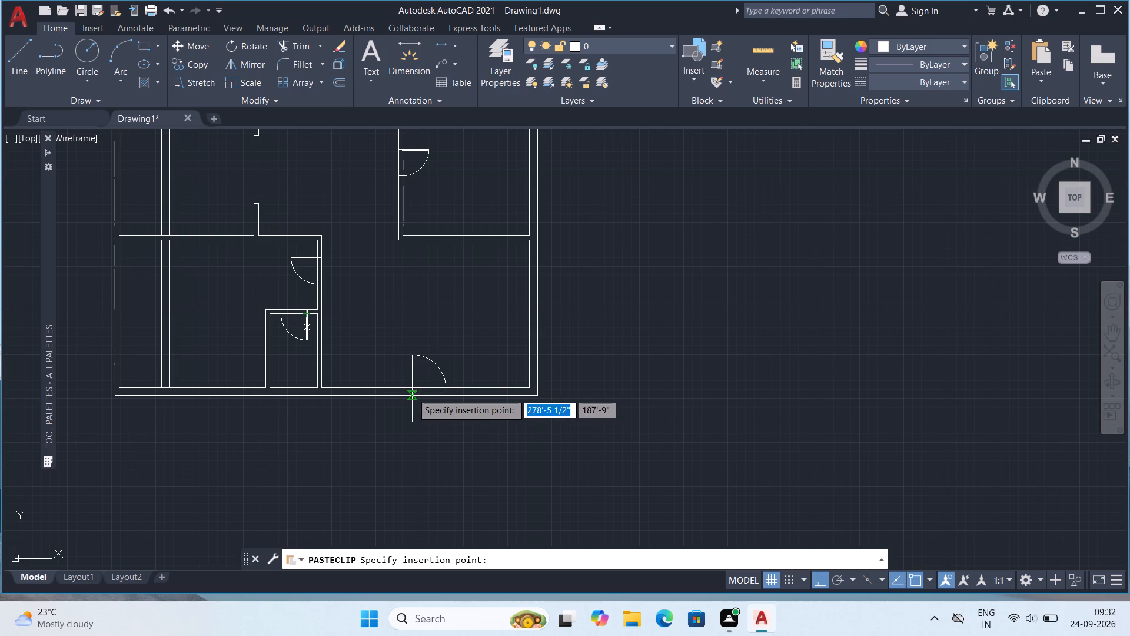
pyautogui.click(413, 393)
# Erase the spare door lying outside the floor plan on its left side.
pyautogui.scroll(-2, 389, 334)
pyautogui.moveTo(381, 336); pyautogui.dragTo(573, 337, button='middle')
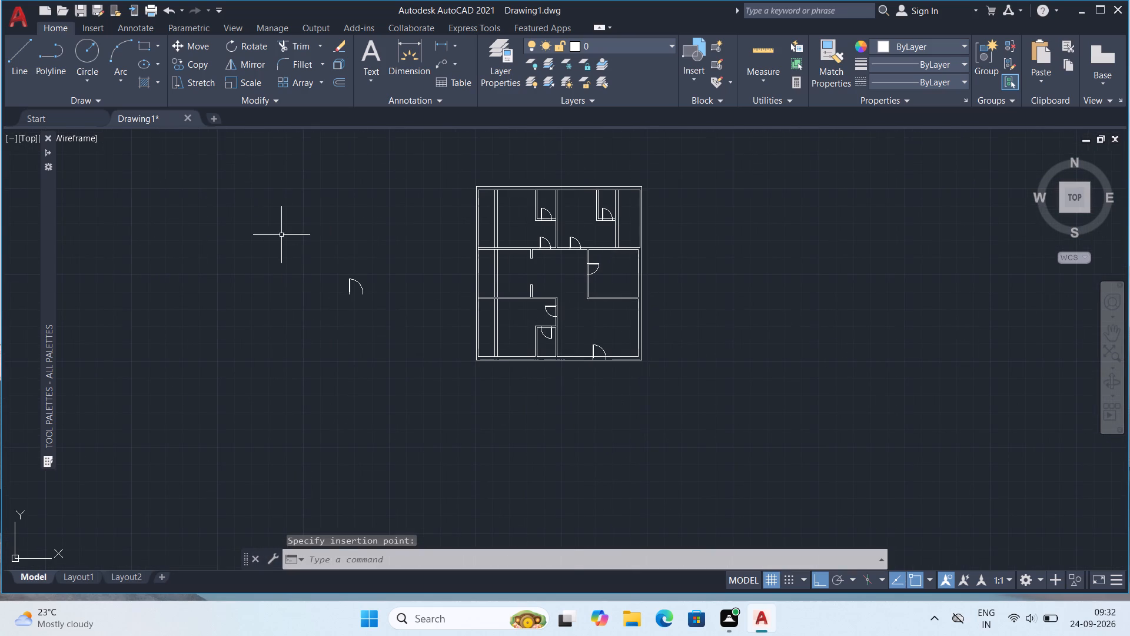
pyautogui.click(284, 233)
pyautogui.click(393, 323)
pyautogui.press('Delete')
# Insert the Kitchen Layout - 7 x 8 ft block from DesignCenter's Kitchens.dwg into the empty space right of the floor plan.
pyautogui.scroll(1, 579, 309)
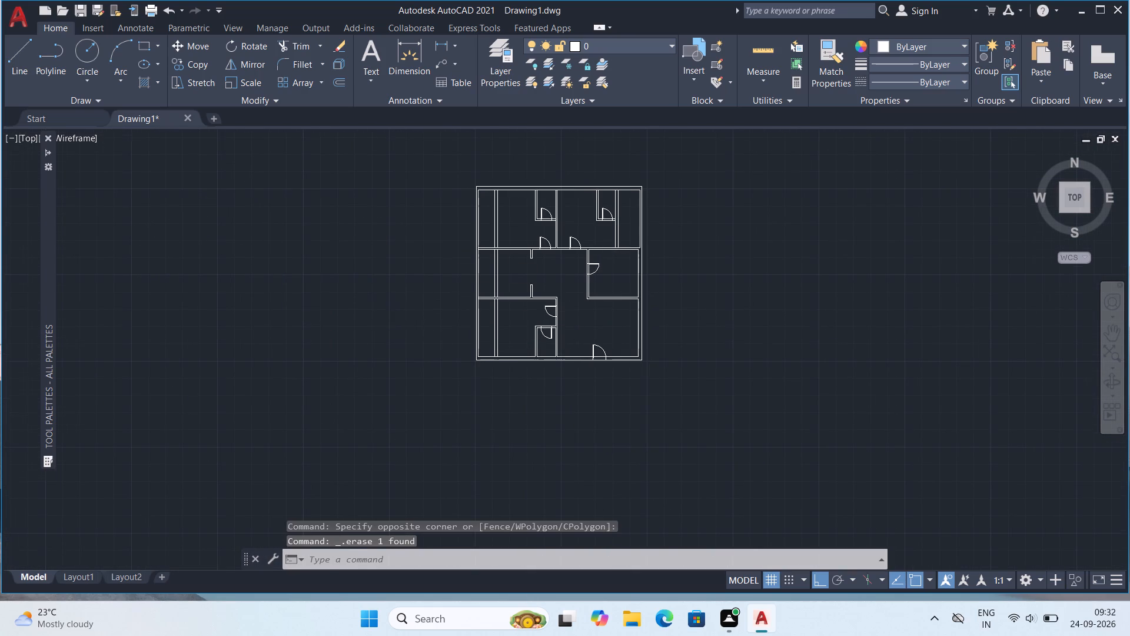
pyautogui.scroll(1, 579, 309)
pyautogui.moveTo(444, 265); pyautogui.dragTo(467, 403, button='middle')
pyautogui.scroll(-1, 413, 306)
pyautogui.moveTo(539, 287); pyautogui.dragTo(537, 287, button='middle')
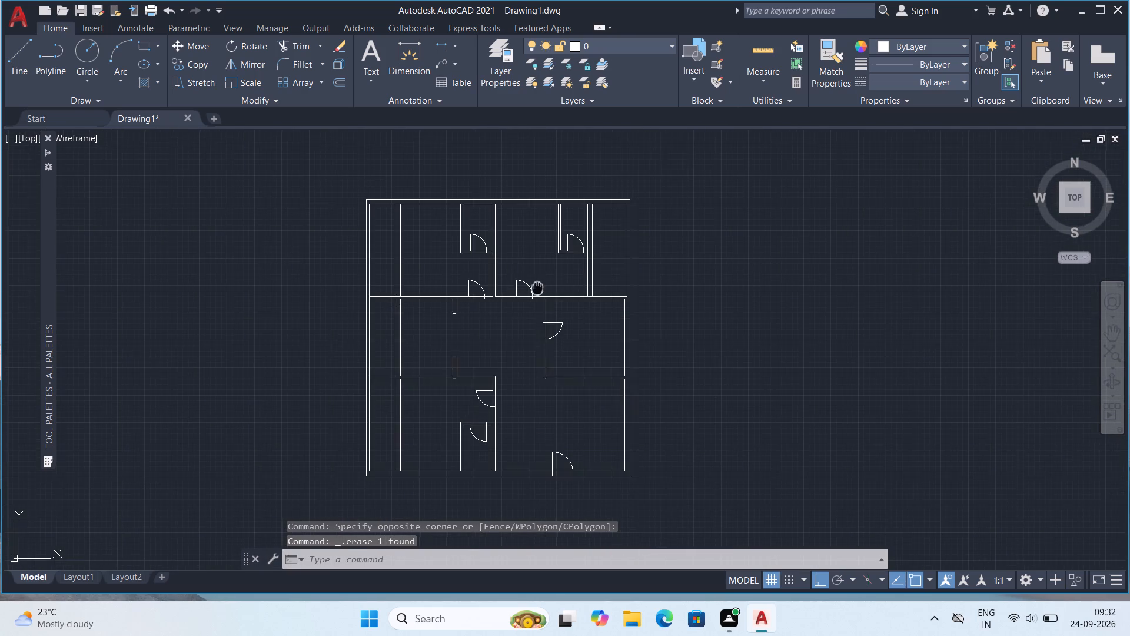
pyautogui.moveTo(537, 287); pyautogui.dragTo(464, 247, button='middle')
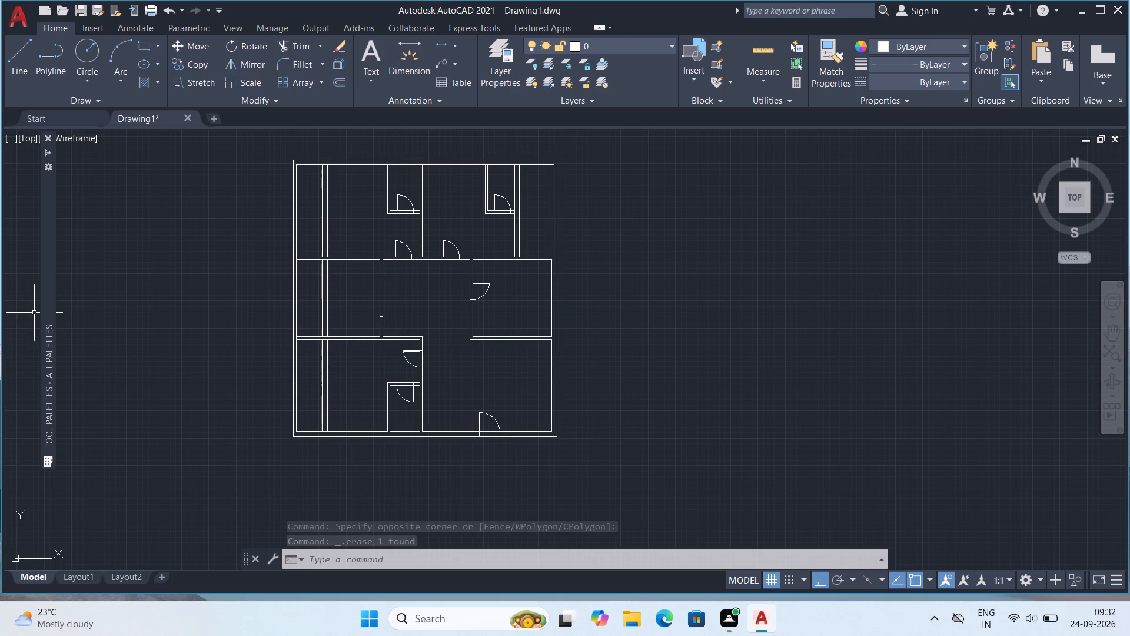
pyautogui.hotkey('ctrl', '2')
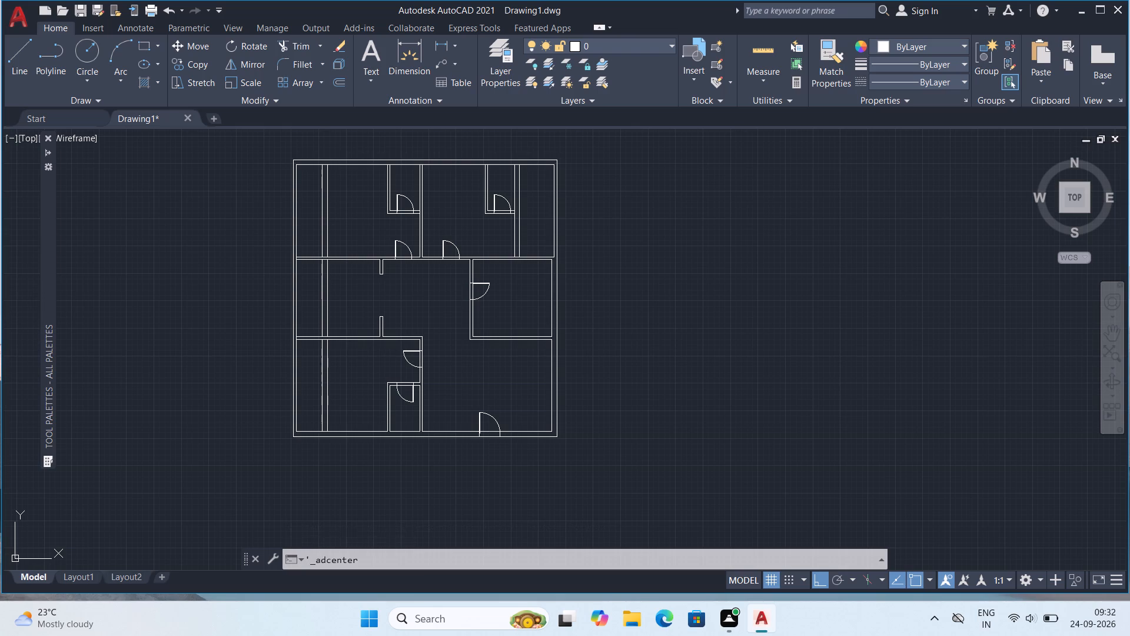
pyautogui.click(357, 146)
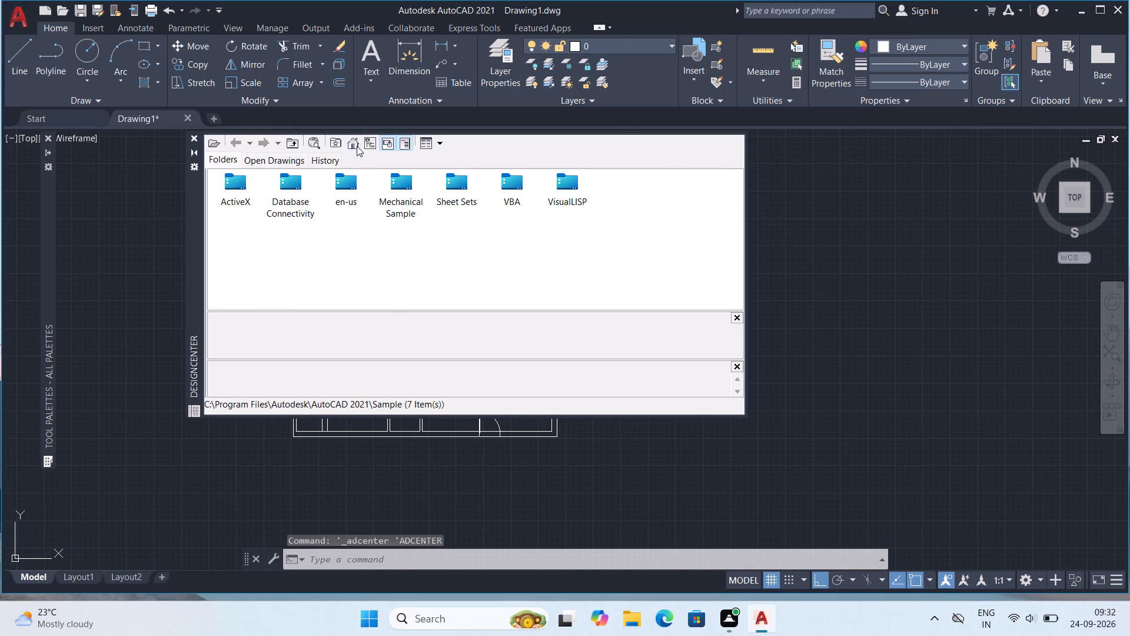
pyautogui.doubleClick(347, 181)
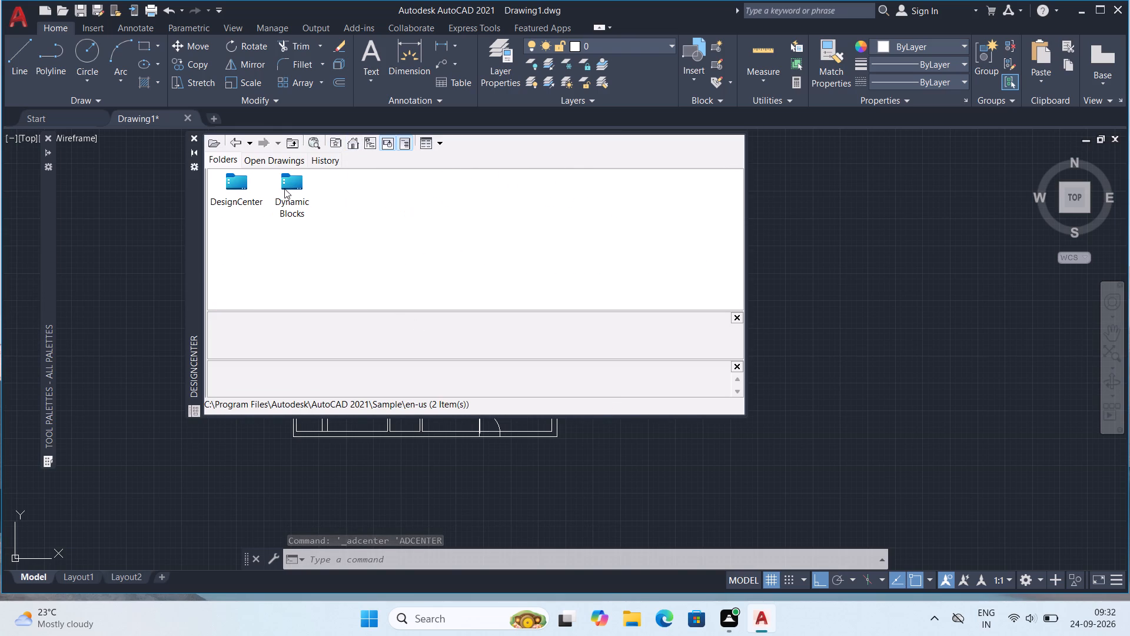
pyautogui.doubleClick(241, 183)
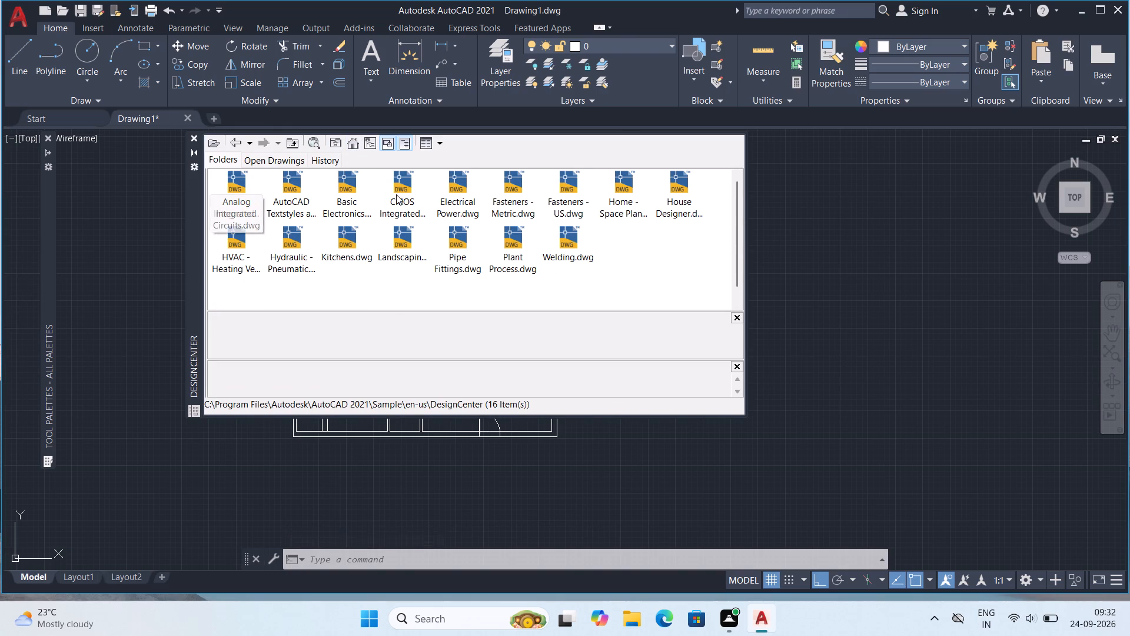
pyautogui.doubleClick(346, 235)
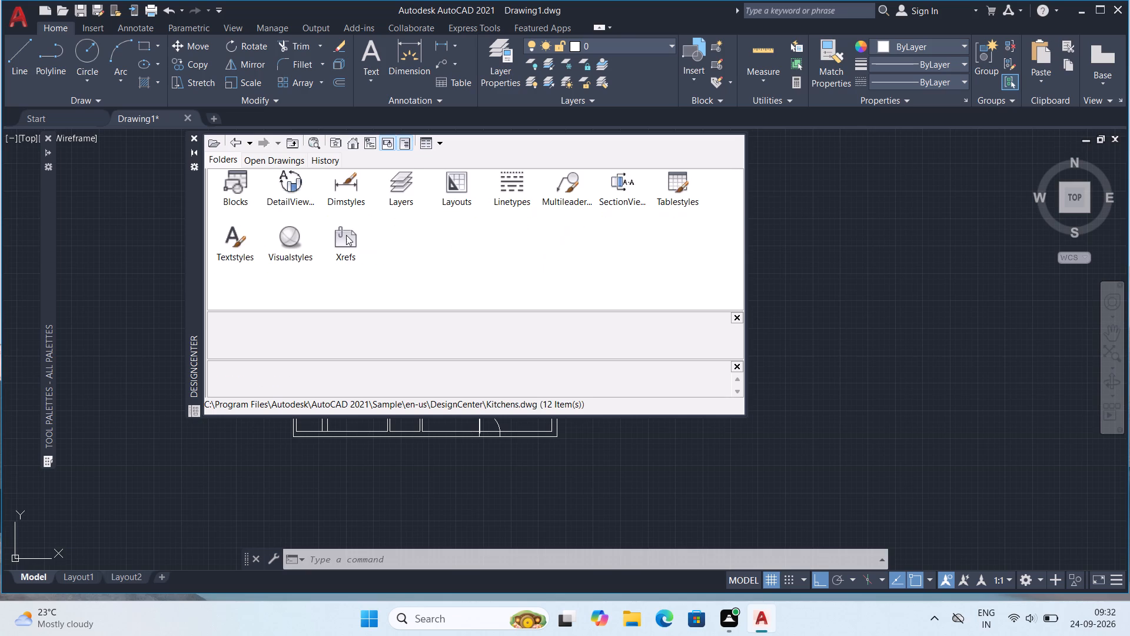
pyautogui.doubleClick(230, 180)
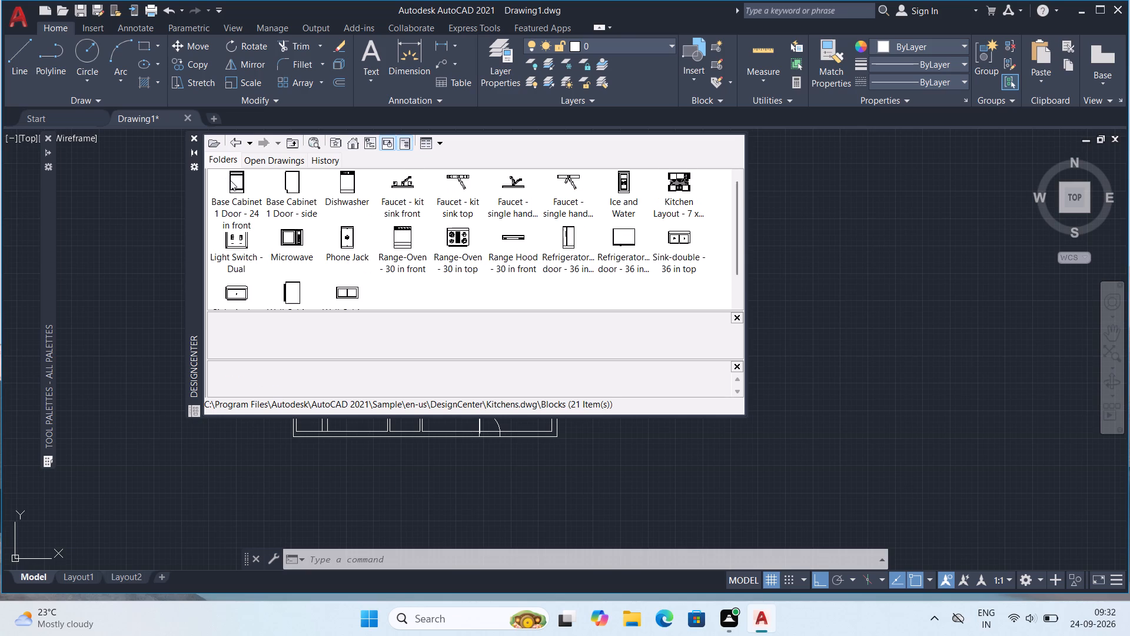
pyautogui.doubleClick(689, 183)
pyautogui.click(580, 343)
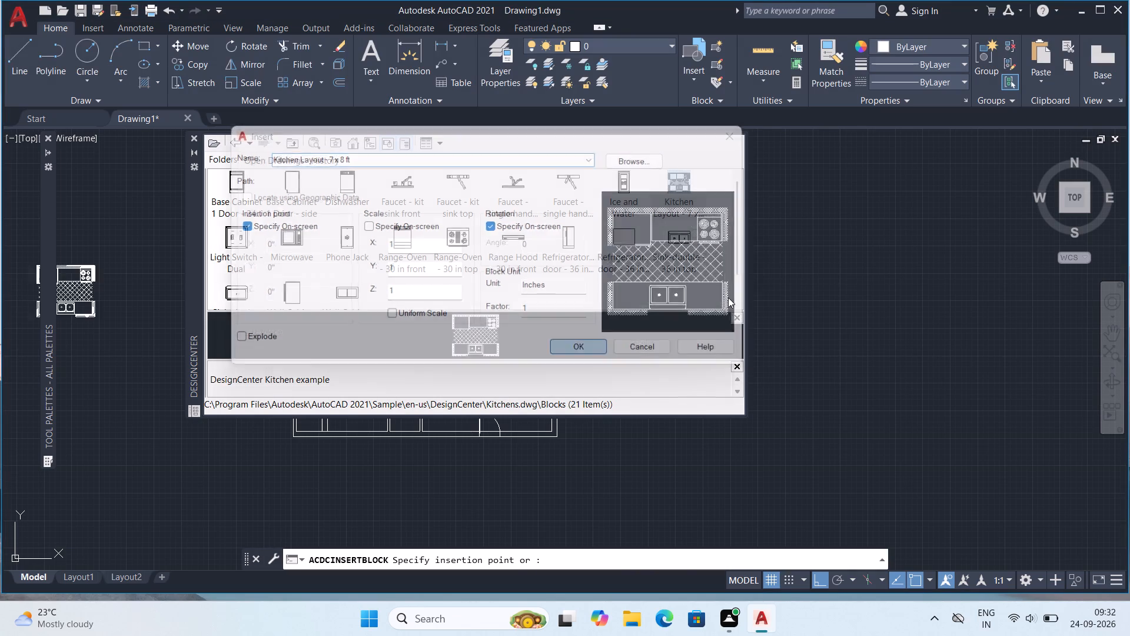
pyautogui.doubleClick(809, 247)
pyautogui.click(809, 247)
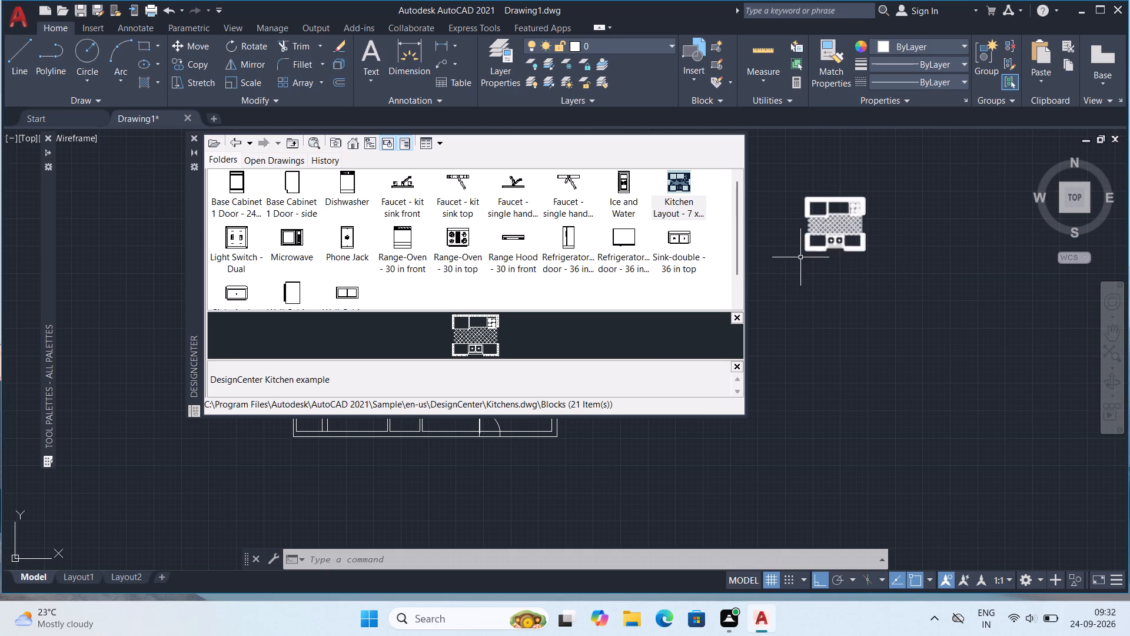
# Insert the Bed - Queen block from DesignCenter's Home - Space Planner.dwg below the kitchen layout, unrotated.
pyautogui.doubleClick(357, 143)
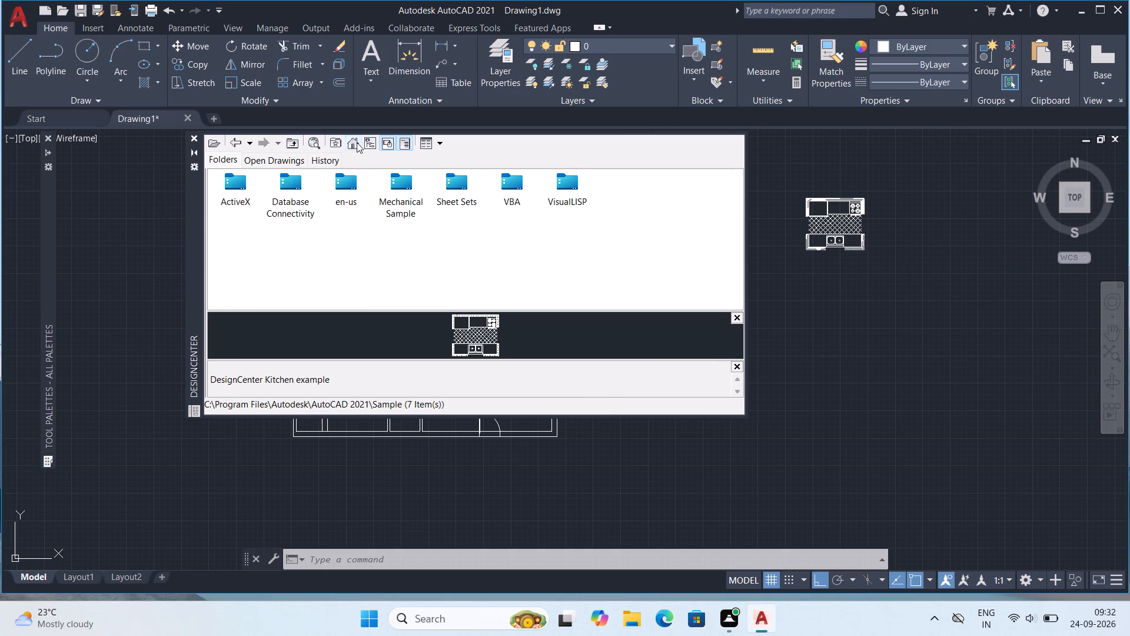
pyautogui.doubleClick(355, 185)
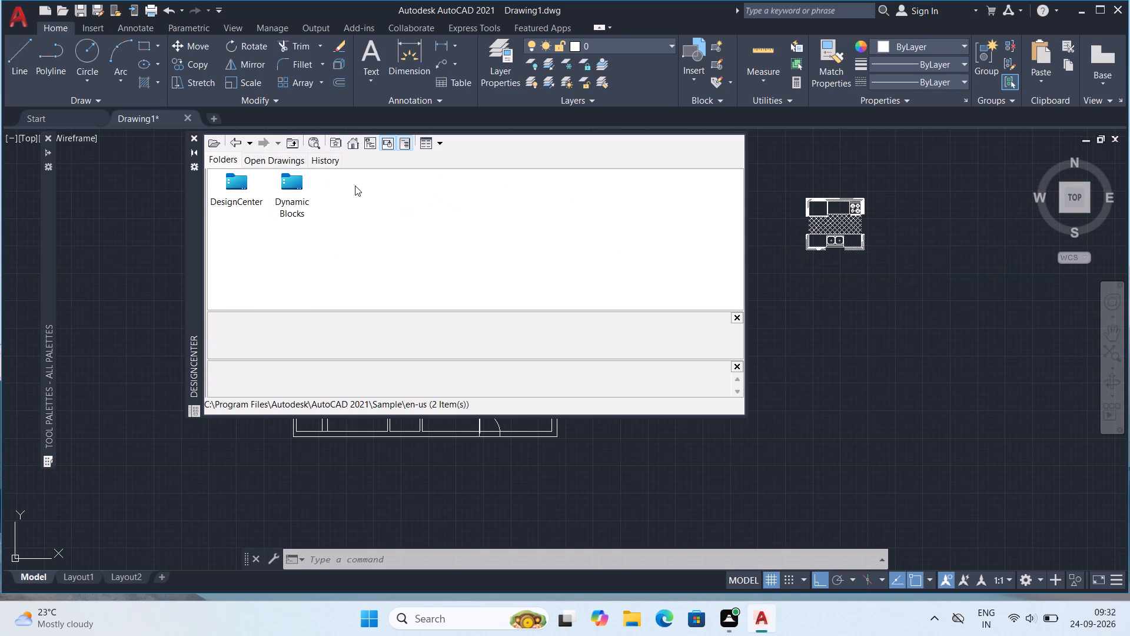
pyautogui.doubleClick(230, 185)
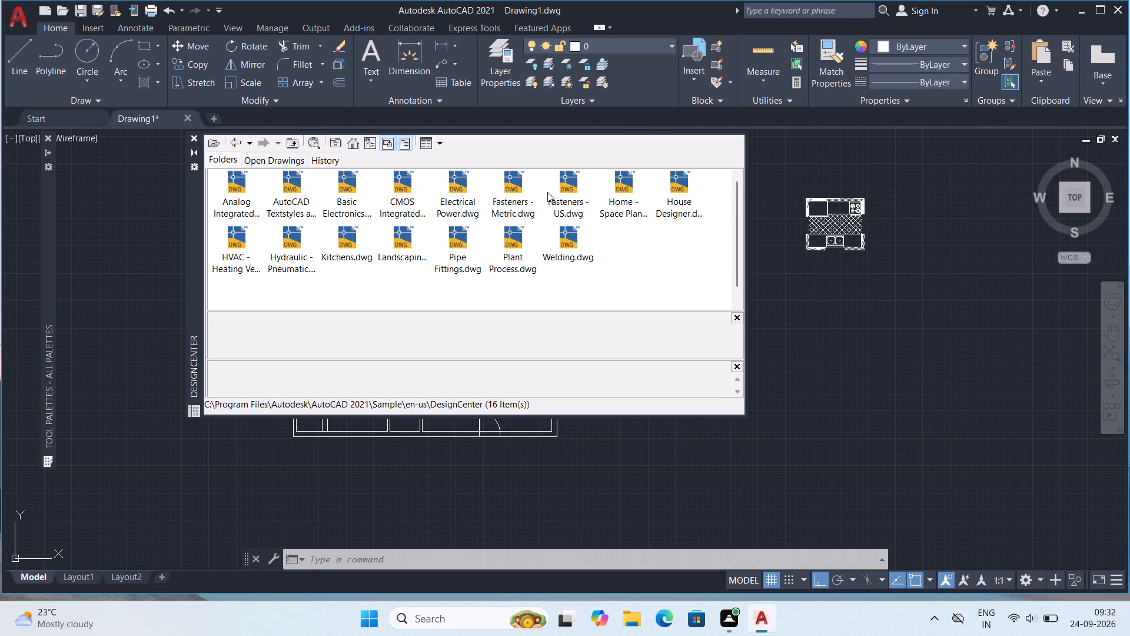
pyautogui.doubleClick(625, 187)
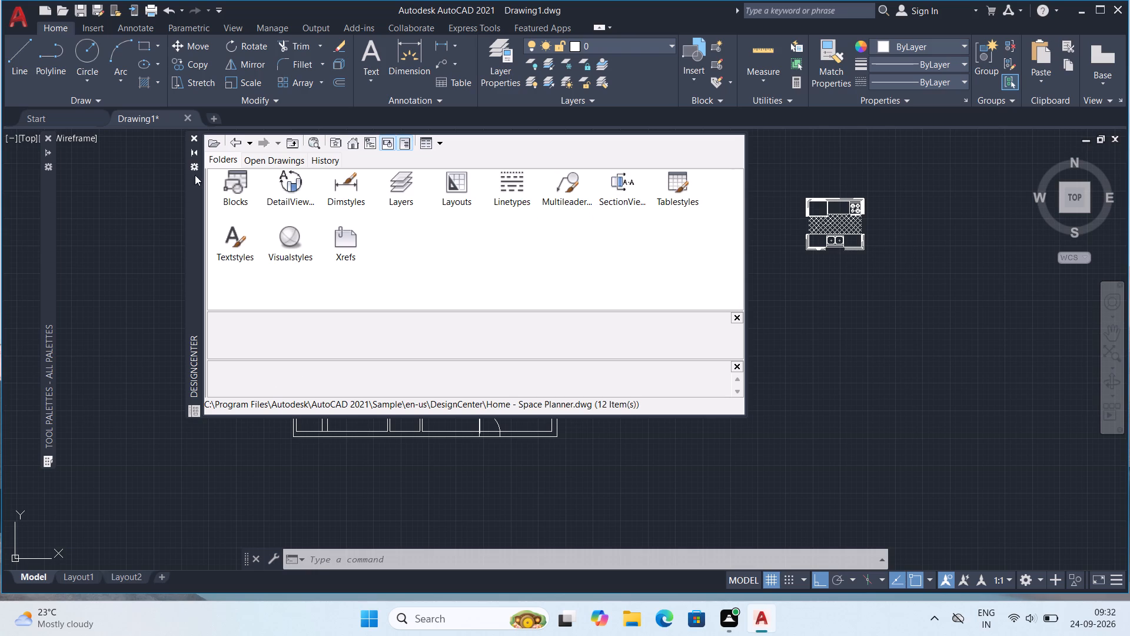
pyautogui.doubleClick(232, 178)
pyautogui.doubleClick(231, 180)
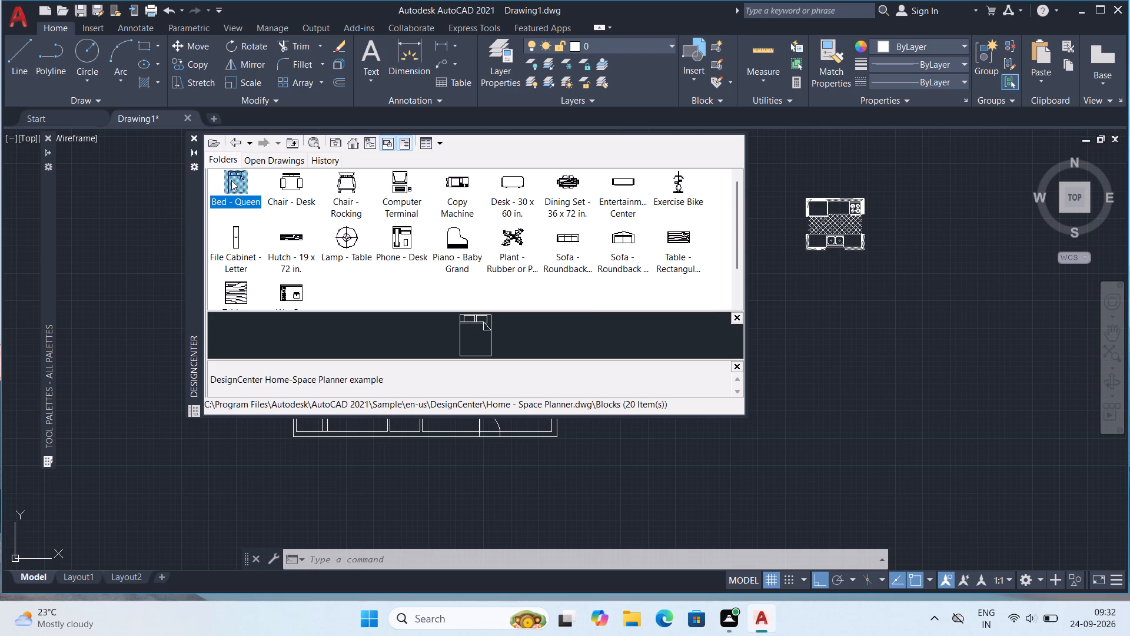
pyautogui.click(587, 343)
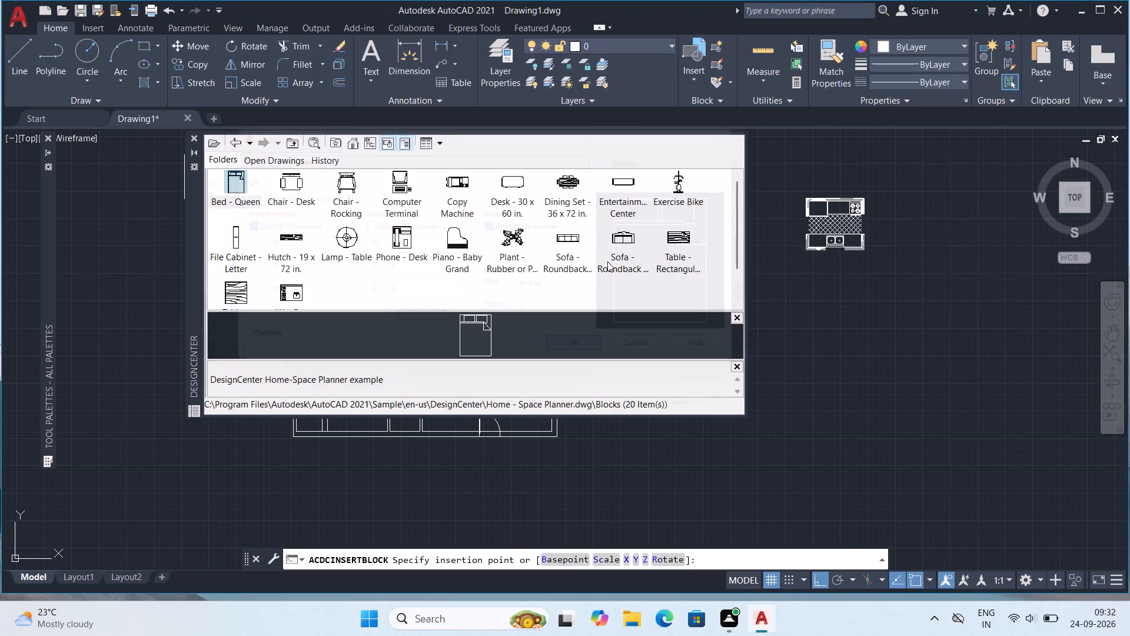
pyautogui.click(877, 319)
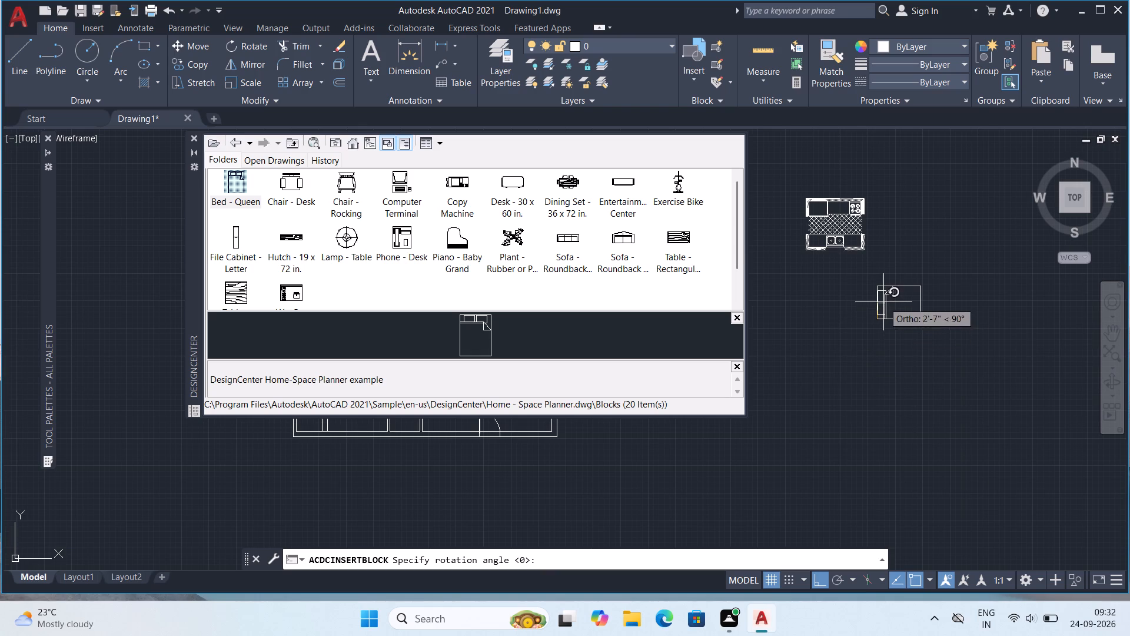
pyautogui.click(888, 320)
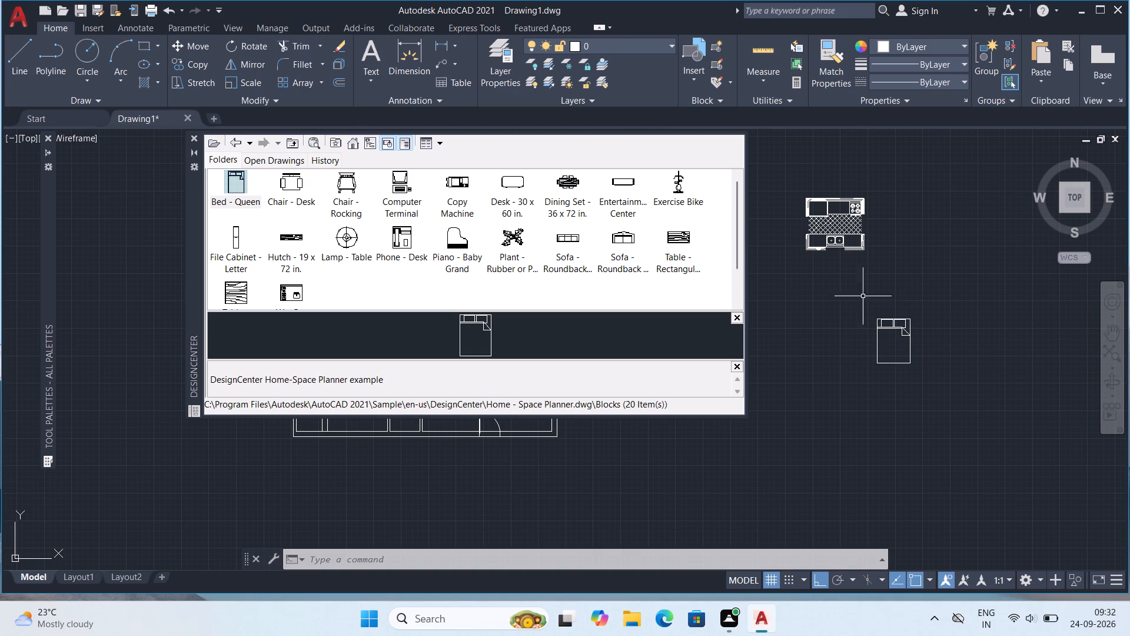
# Insert the Dining Set - 36 x 72 in. block from DesignCenter beside the kitchen layout, on its right.
pyautogui.doubleClick(567, 185)
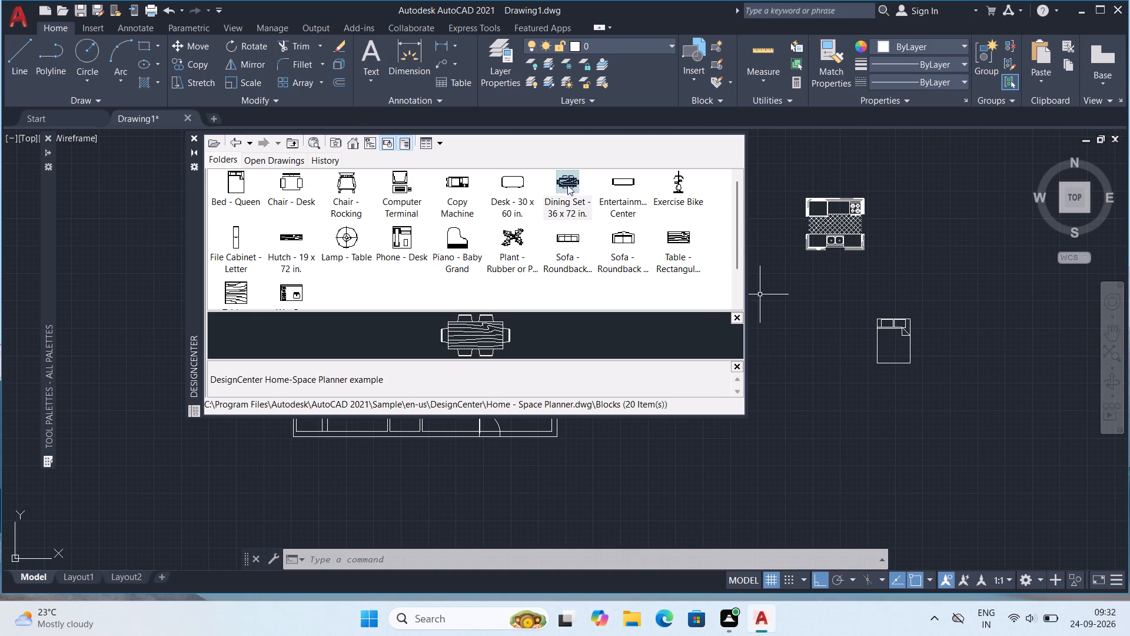
pyautogui.click(587, 344)
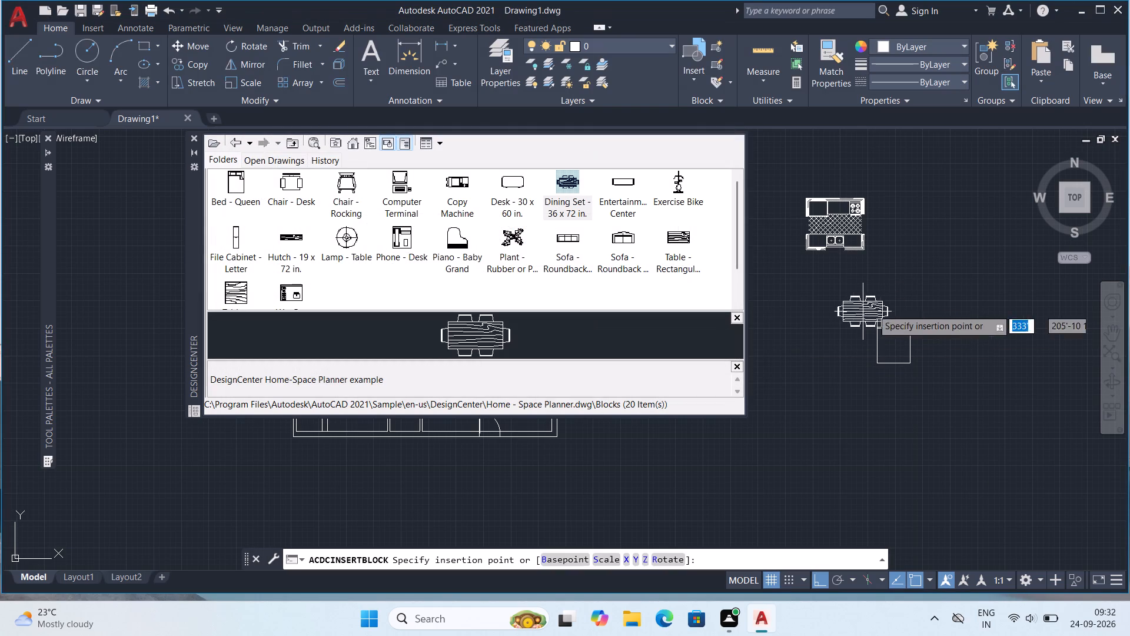
pyautogui.click(938, 260)
pyautogui.click(924, 259)
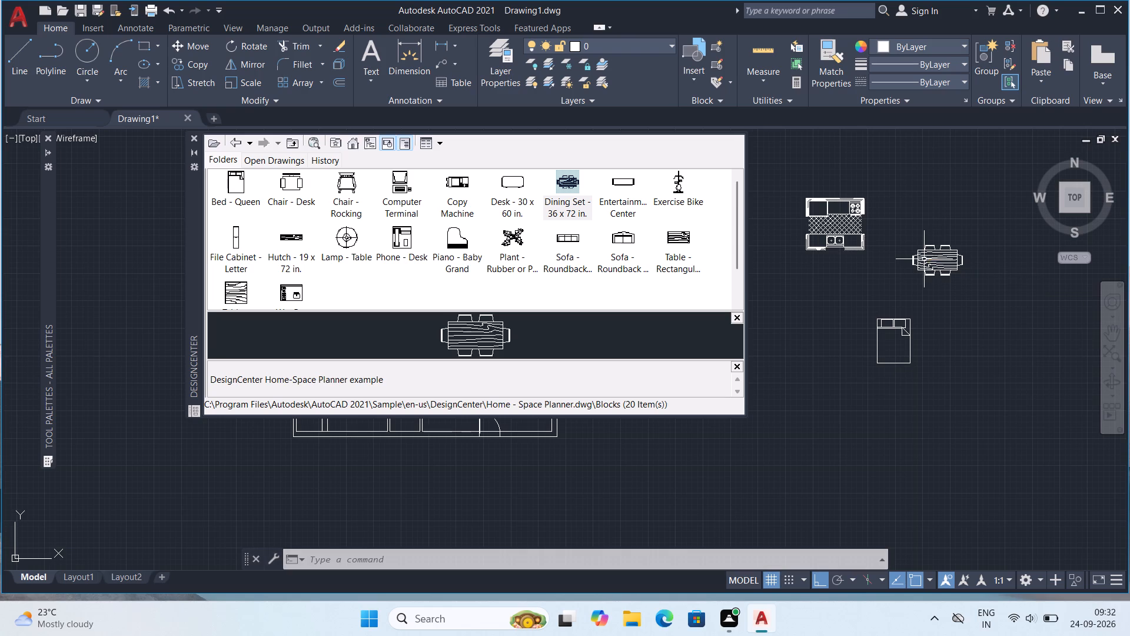
# Insert the Sofa - Roundback Loveseat 5 ft block at scale 1, to the lower right of the spare queen bed.
pyautogui.doubleClick(623, 240)
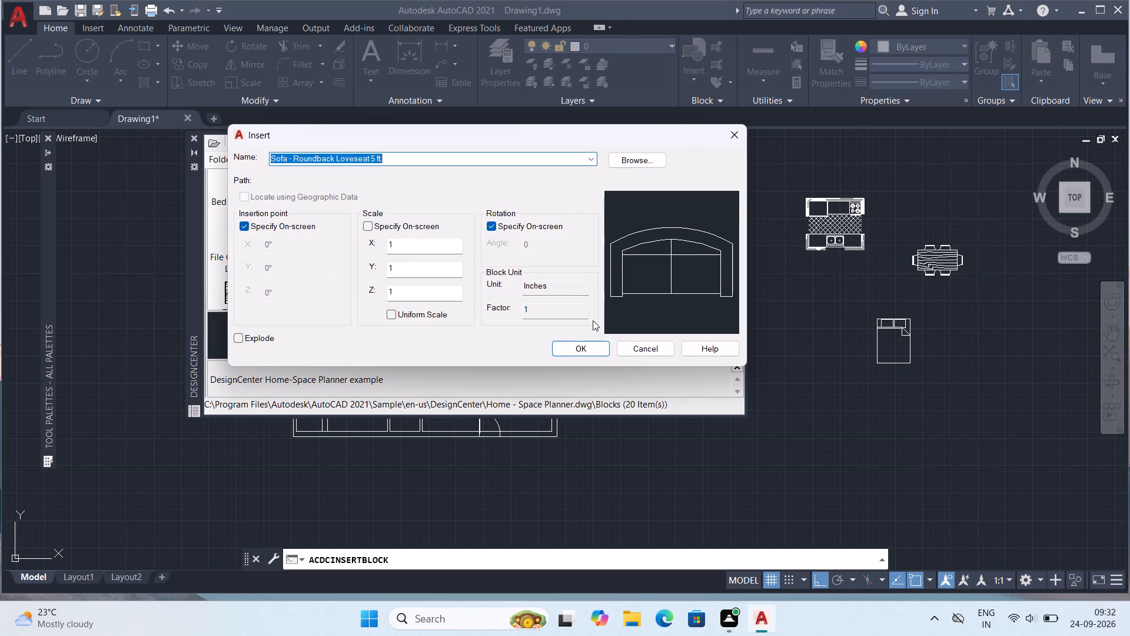
pyautogui.click(578, 347)
pyautogui.click(964, 382)
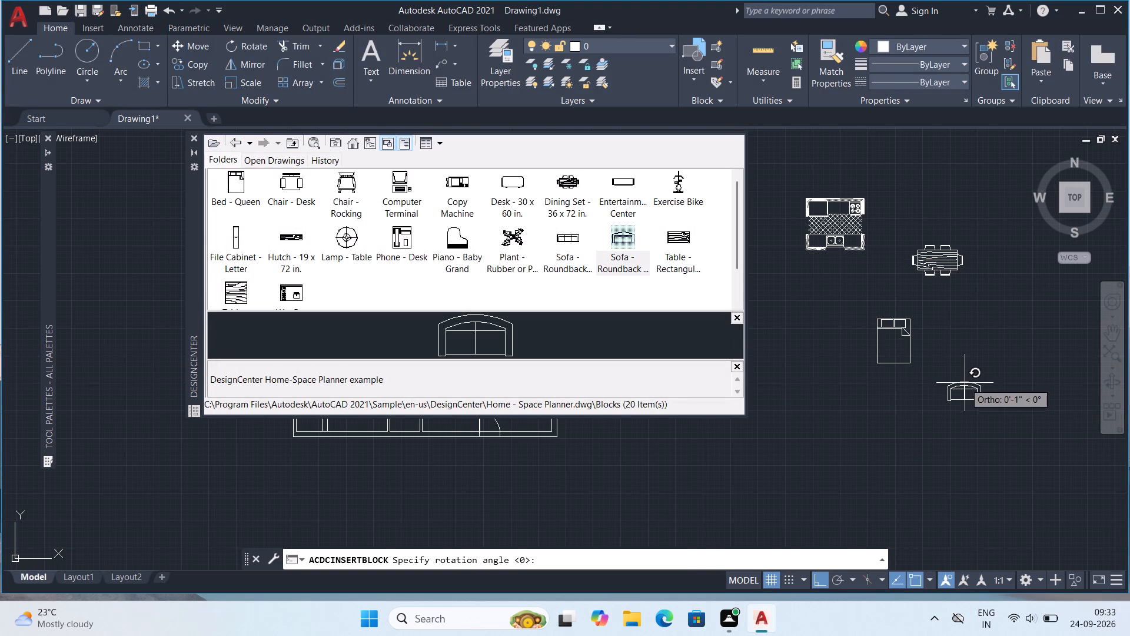
pyautogui.click(965, 382)
# Insert the three-seat Sofa - Roundback block between the dining set and the loveseat.
pyautogui.doubleClick(563, 241)
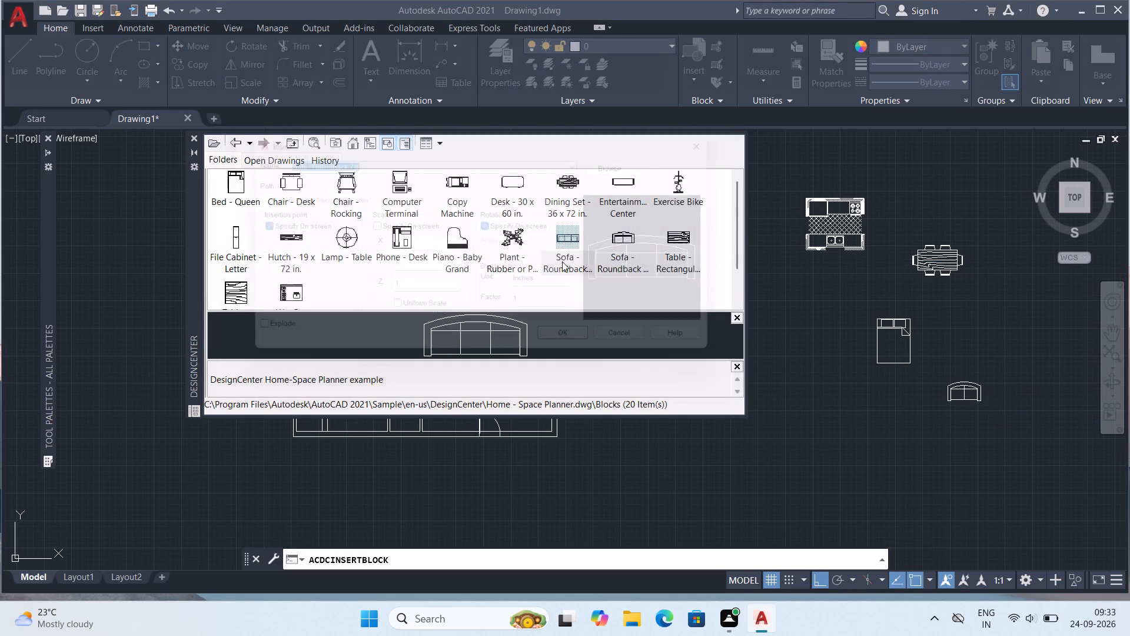
pyautogui.click(575, 344)
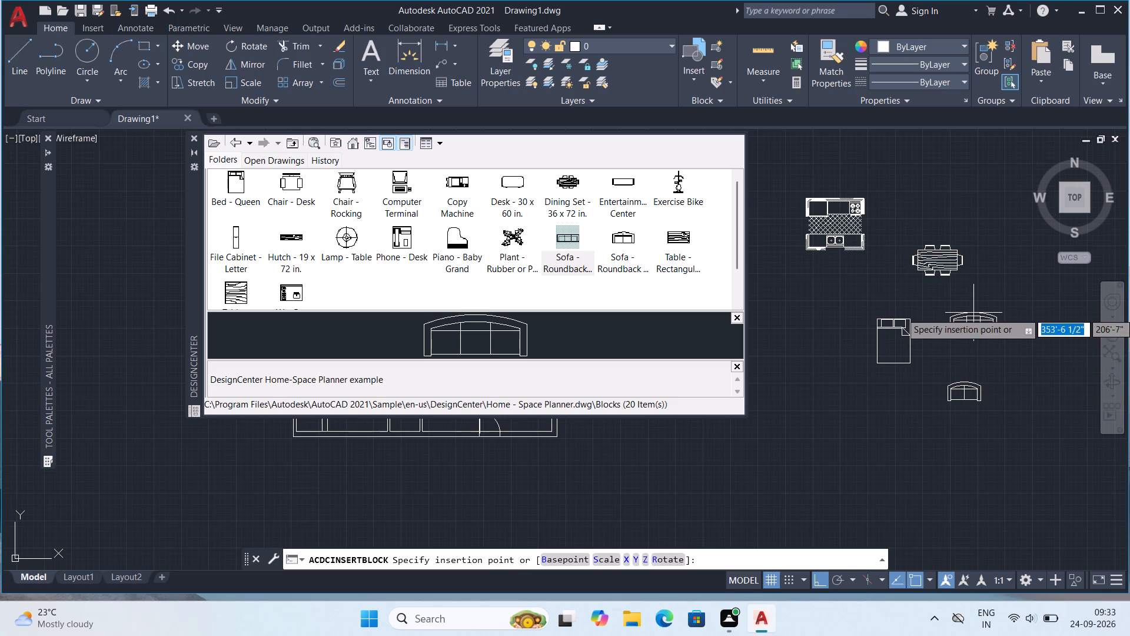
pyautogui.click(973, 312)
pyautogui.click(974, 312)
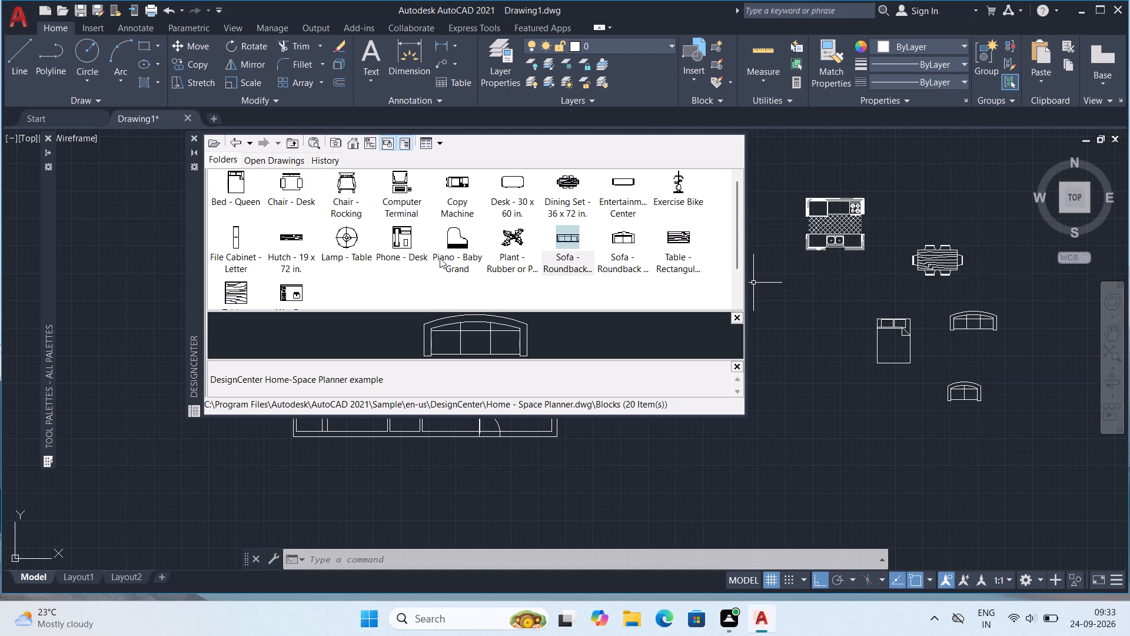
# Insert the Lamp - Table block at scale 1, just below and left of the spare queen bed.
pyautogui.scroll(-3, 296, 226)
pyautogui.scroll(4, 323, 249)
pyautogui.scroll(2, 265, 200)
pyautogui.scroll(-2, 303, 278)
pyautogui.scroll(2, 294, 241)
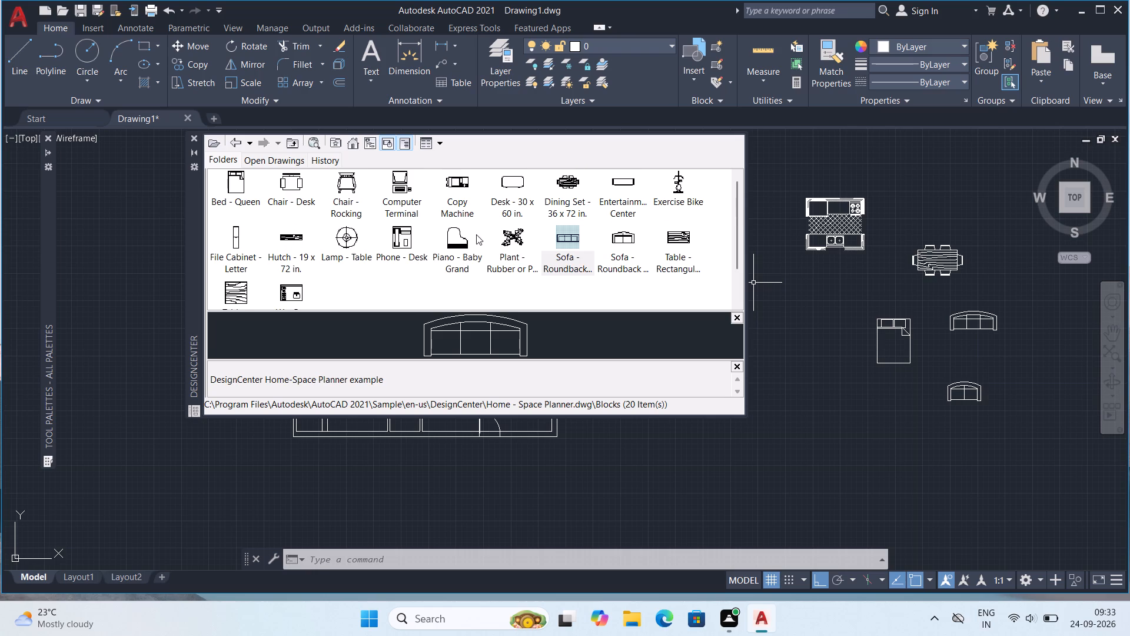
pyautogui.doubleClick(358, 241)
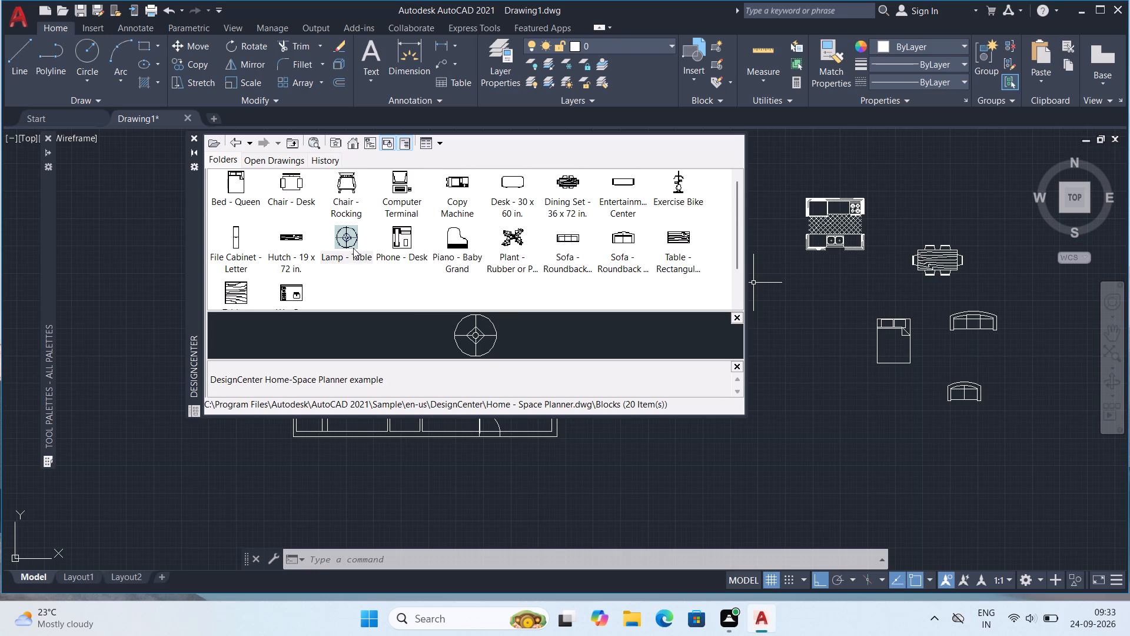
pyautogui.doubleClick(350, 238)
pyautogui.click(566, 343)
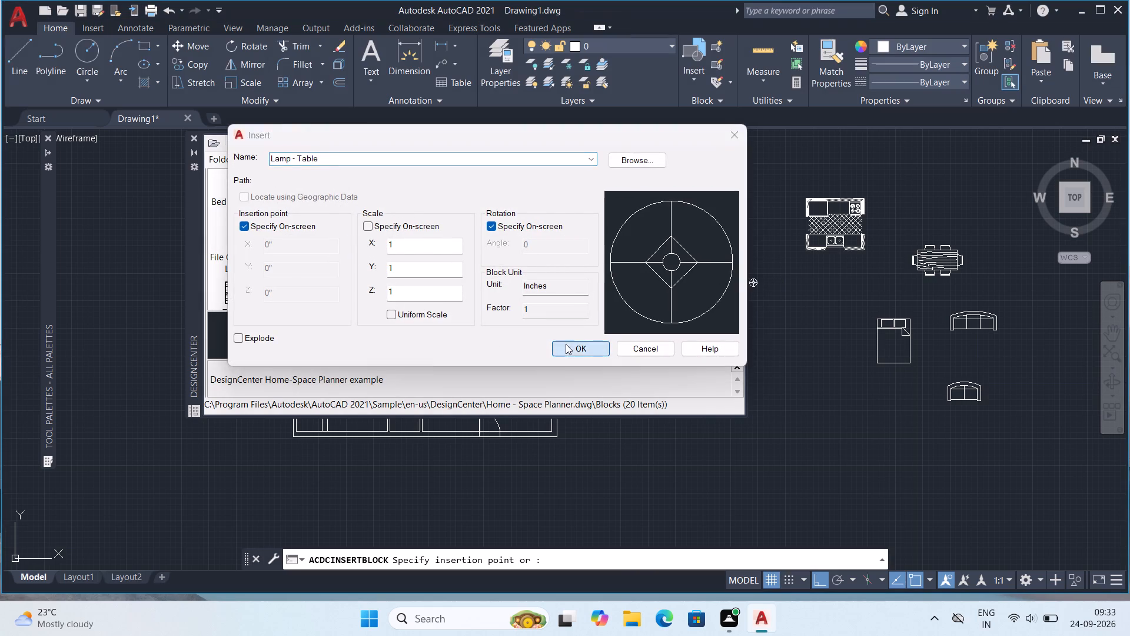
pyautogui.click(860, 394)
pyautogui.click(860, 393)
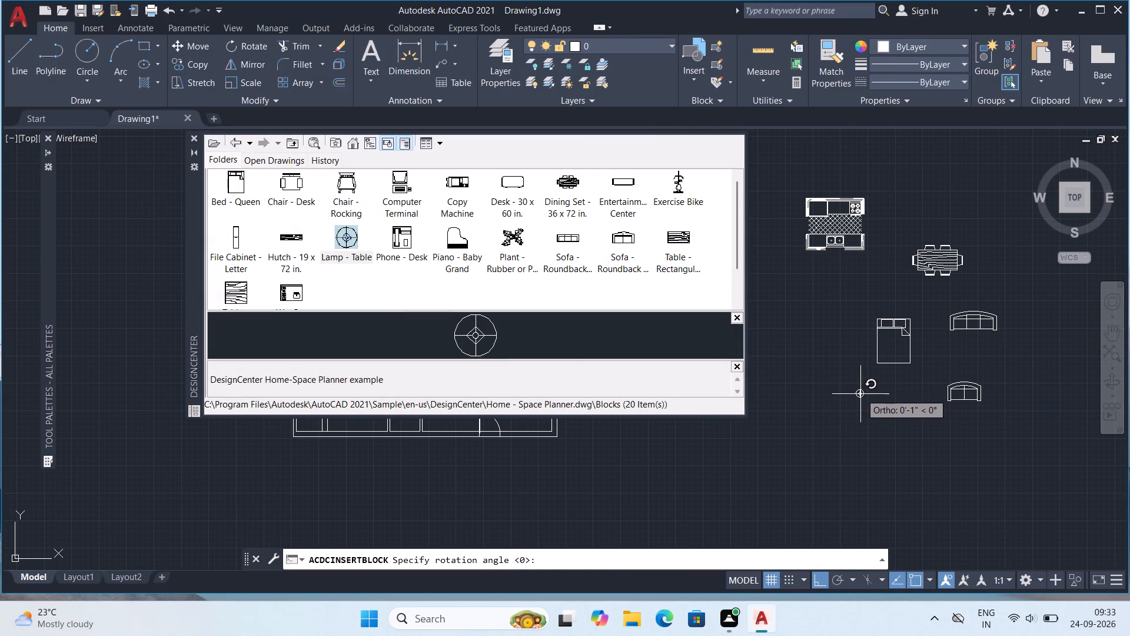
pyautogui.click(834, 442)
# Insert the Chair - Rocking block below the lamp and loveseat, and close DesignCenter.
pyautogui.scroll(2, 592, 287)
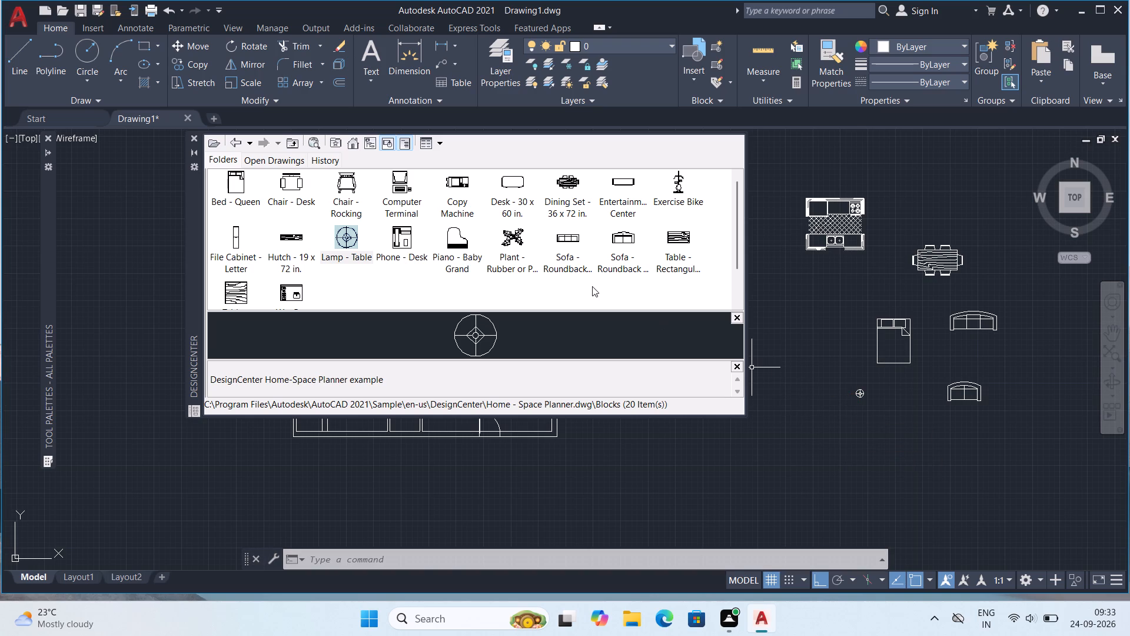
pyautogui.scroll(1, 592, 286)
pyautogui.scroll(2, 571, 207)
pyautogui.scroll(-2, 571, 207)
pyautogui.scroll(3, 571, 207)
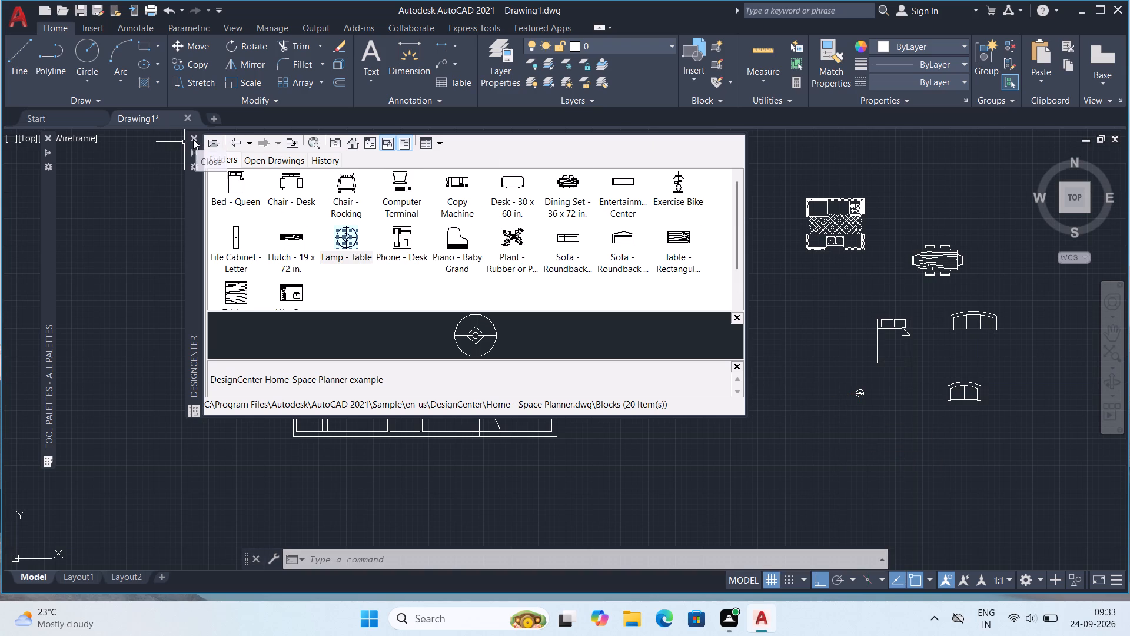
pyautogui.scroll(-2, 310, 230)
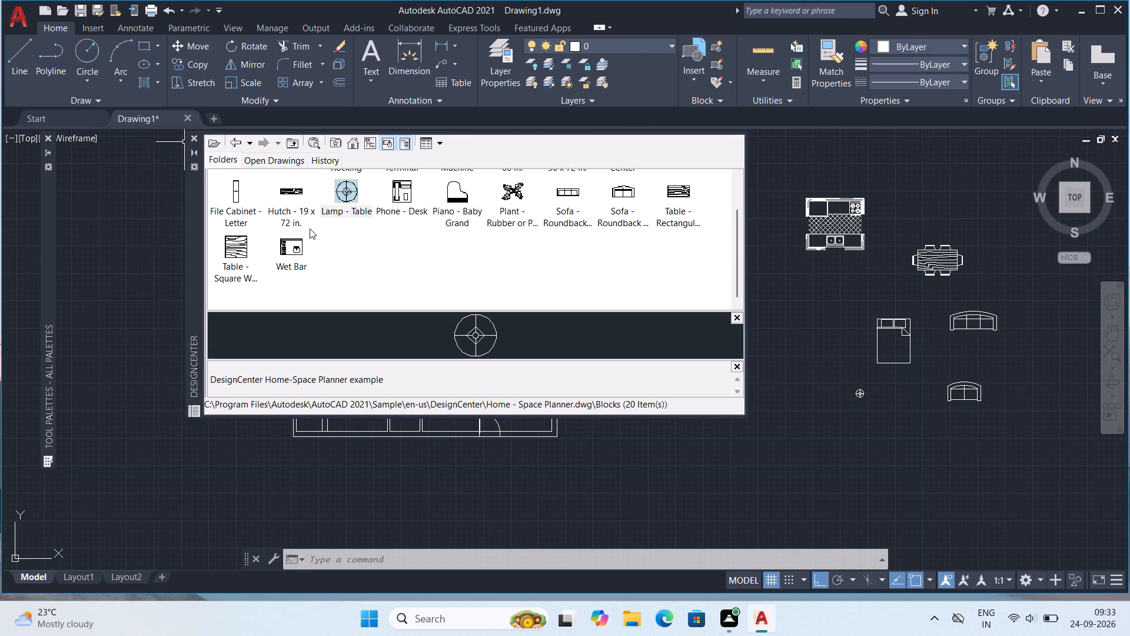
pyautogui.scroll(1, 310, 228)
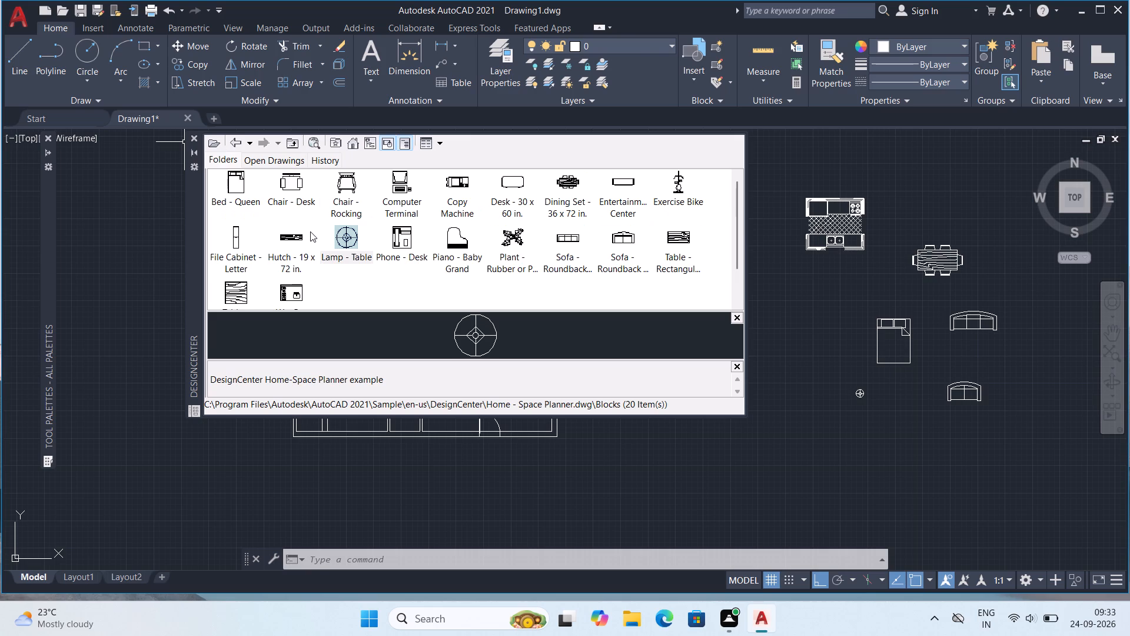
pyautogui.doubleClick(344, 185)
pyautogui.doubleClick(345, 187)
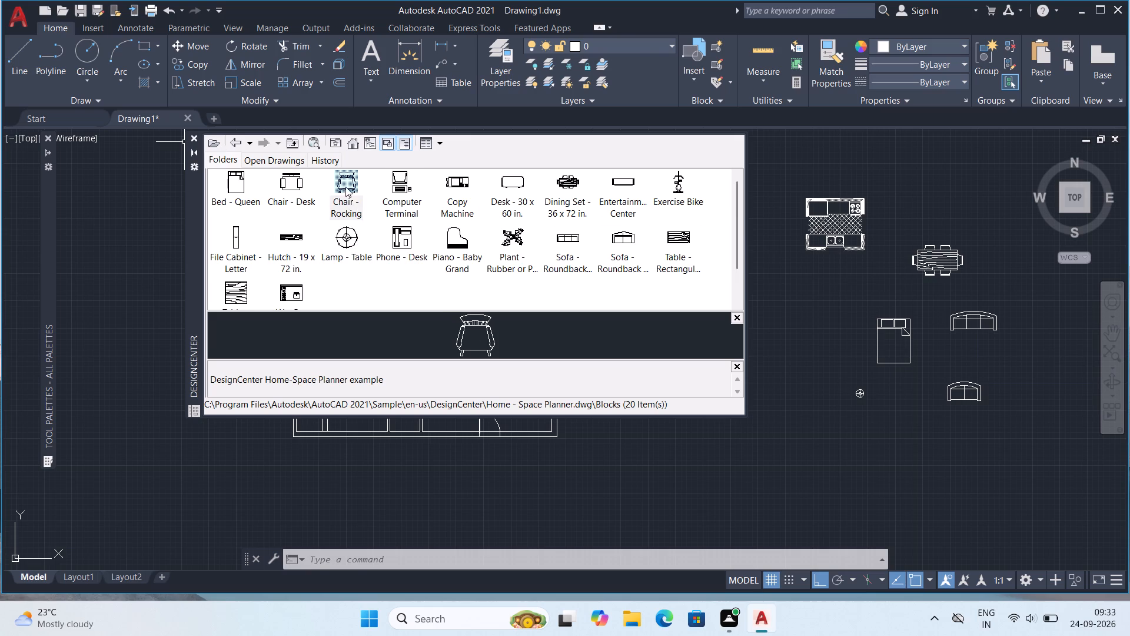
pyautogui.click(562, 349)
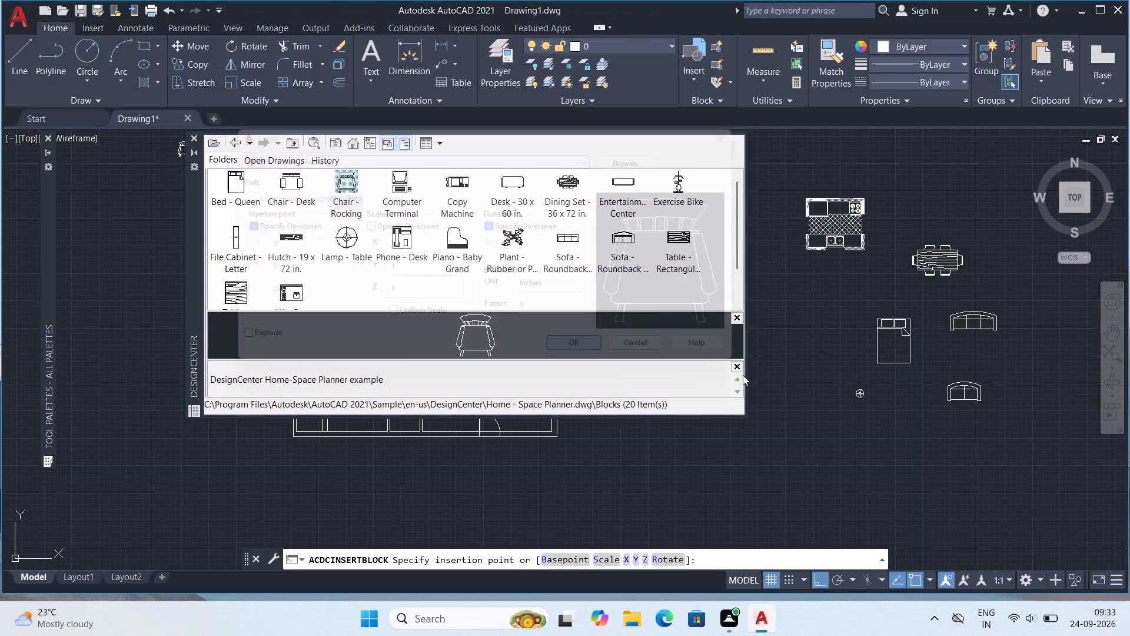
pyautogui.click(916, 423)
pyautogui.click(916, 423)
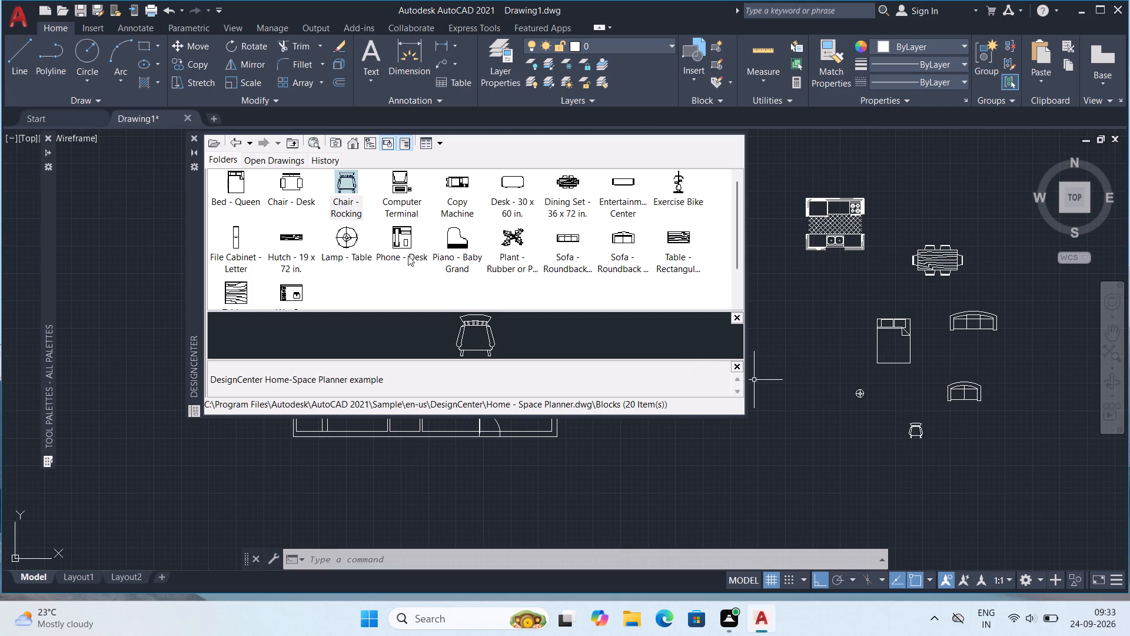
pyautogui.click(195, 142)
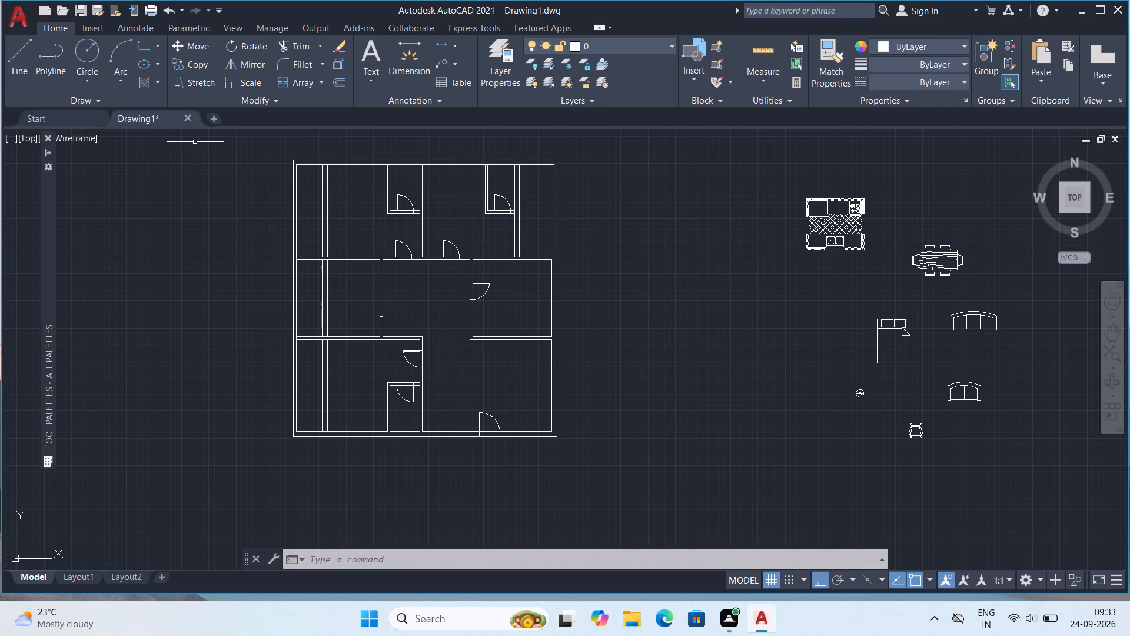
# Copy the spare queen bed into the upper-left bedroom of the floor plan, with its headboard toward the top outer wall.
pyautogui.moveTo(802, 244); pyautogui.dragTo(830, 288, button='middle')
pyautogui.scroll(1, 533, 240)
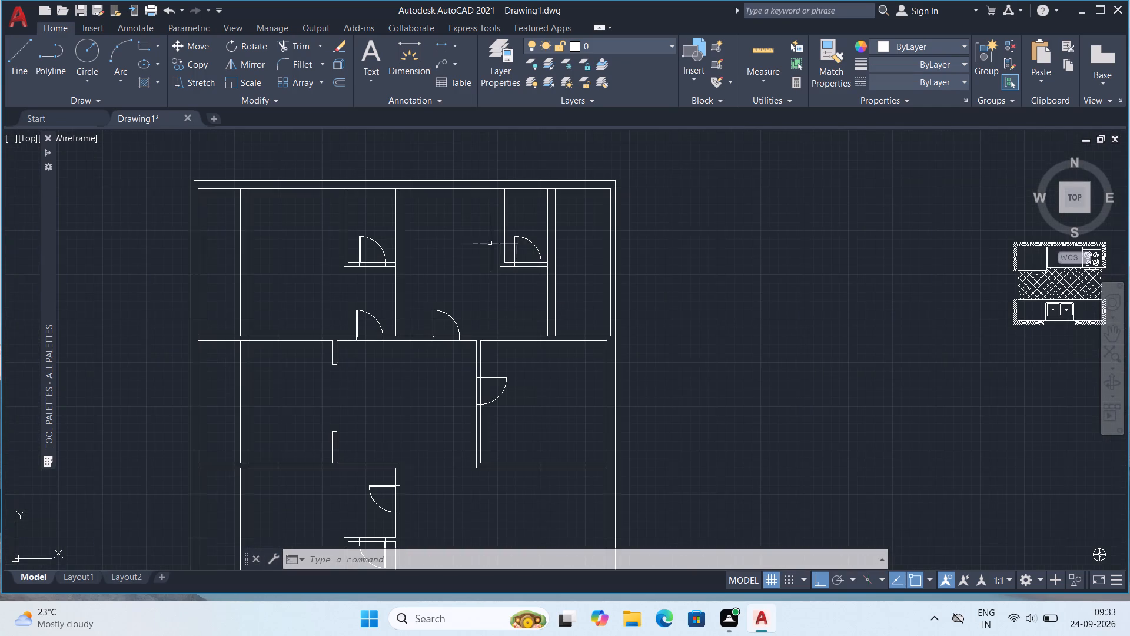
pyautogui.moveTo(363, 254); pyautogui.dragTo(451, 267, button='middle')
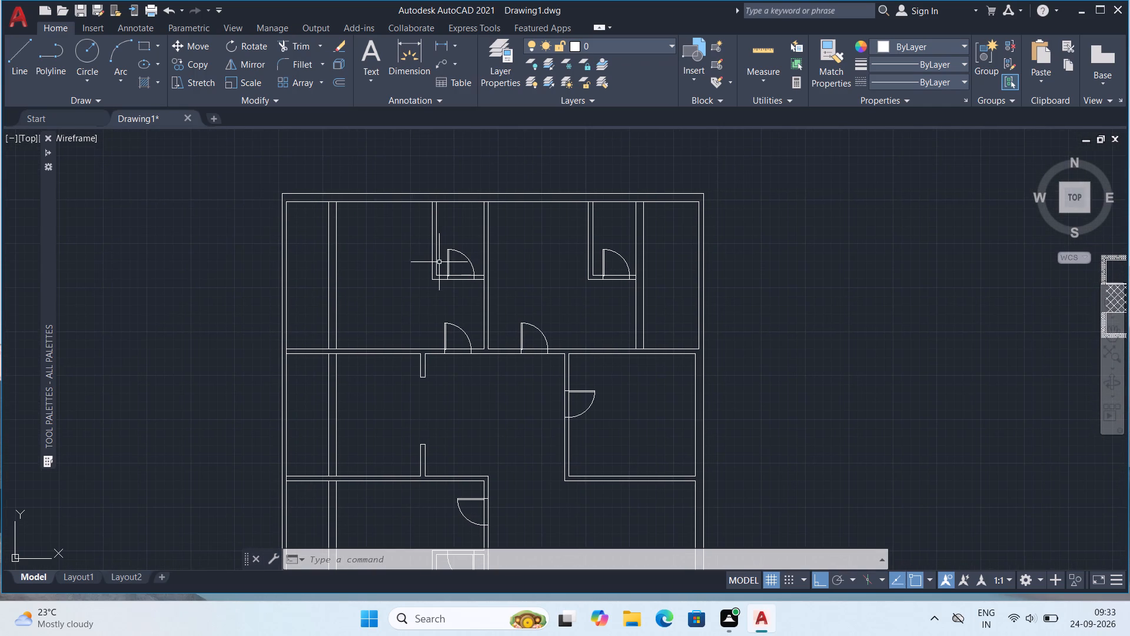
pyautogui.moveTo(858, 346); pyautogui.dragTo(743, 338, button='middle')
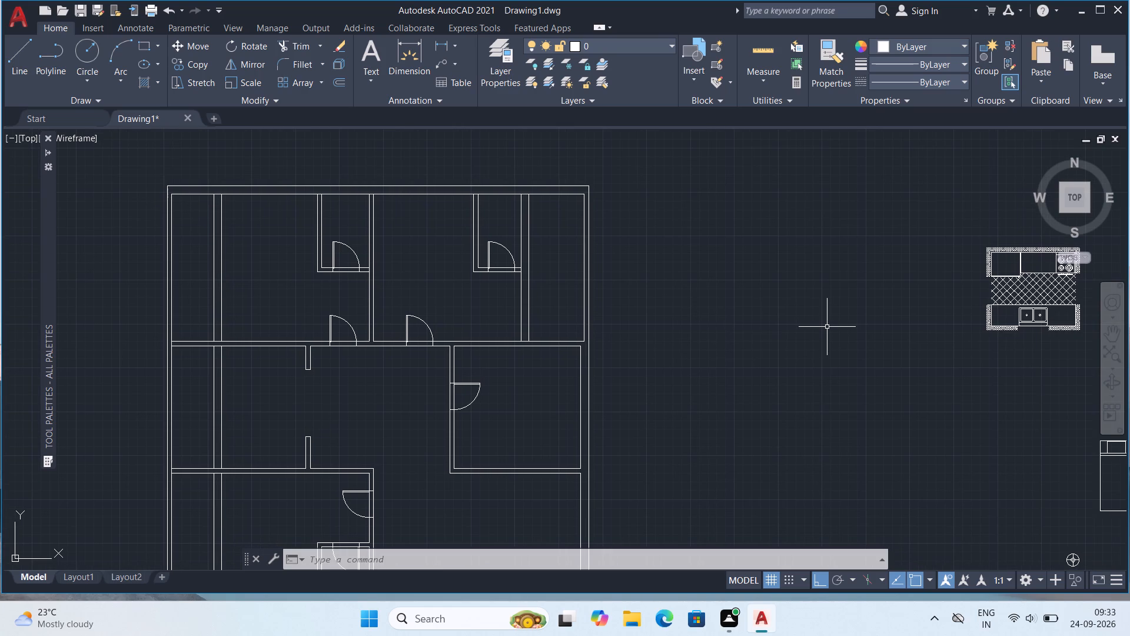
pyautogui.scroll(-1, 827, 327)
pyautogui.moveTo(890, 385); pyautogui.dragTo(660, 329, button='middle')
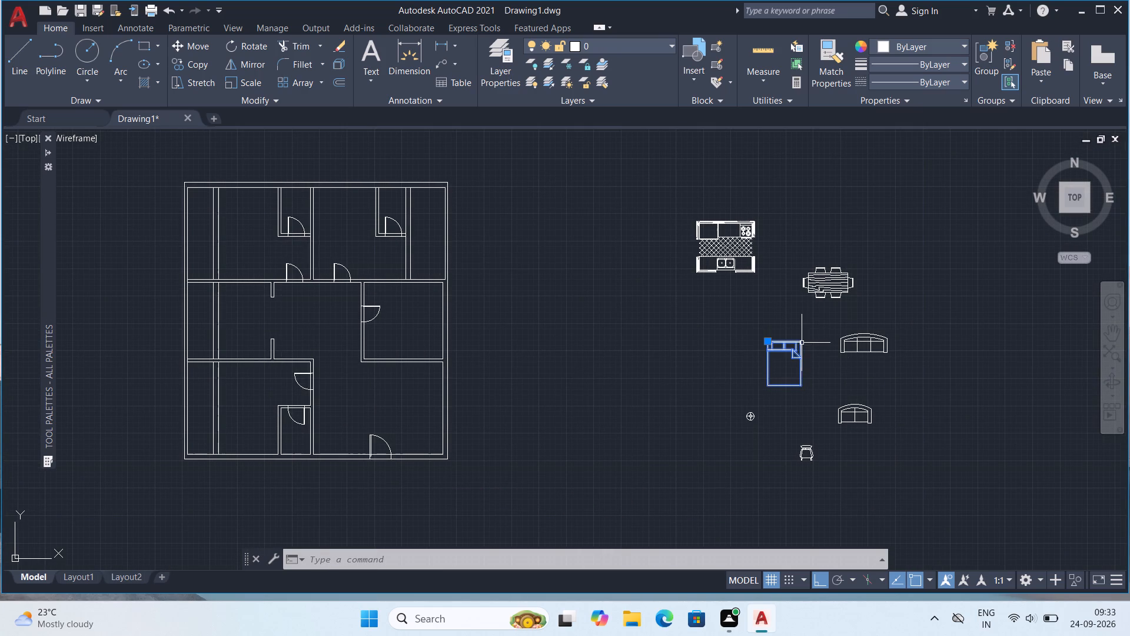
pyautogui.click(802, 343)
pyautogui.hotkey('ctrl', 'c')
pyautogui.hotkey('ctrl', 'v')
pyautogui.moveTo(264, 279); pyautogui.dragTo(490, 305, button='middle')
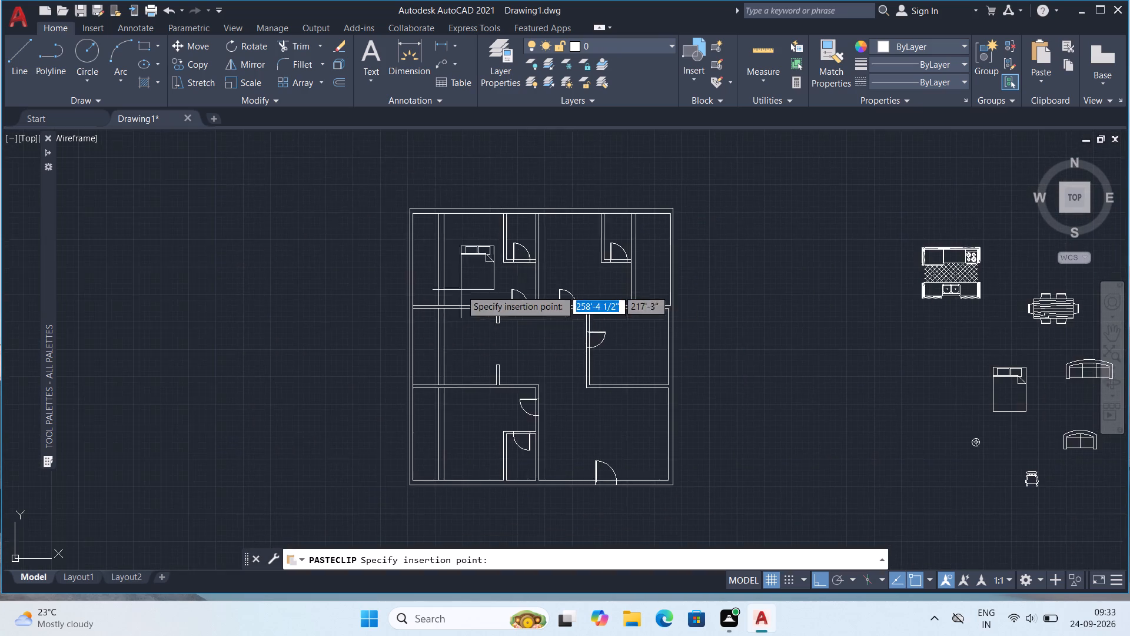
pyautogui.scroll(1, 458, 290)
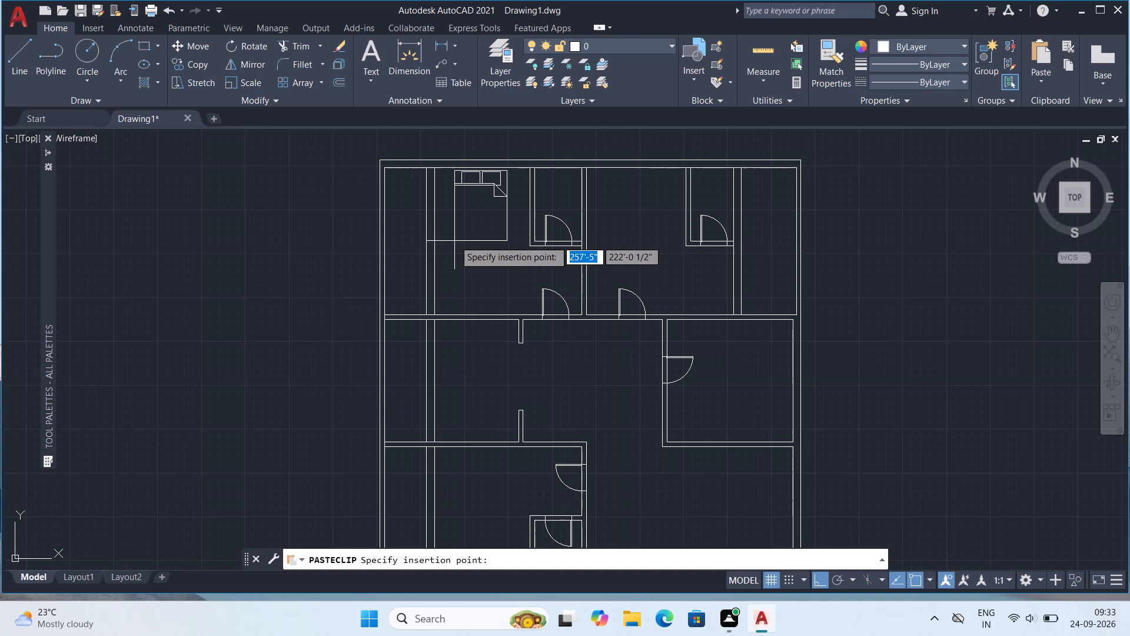
pyautogui.click(454, 238)
# Copy the spare queen bed into the upper-middle bedroom, with its headboard near the top outer wall.
pyautogui.scroll(-1, 543, 263)
pyautogui.moveTo(581, 316); pyautogui.dragTo(572, 316, button='middle')
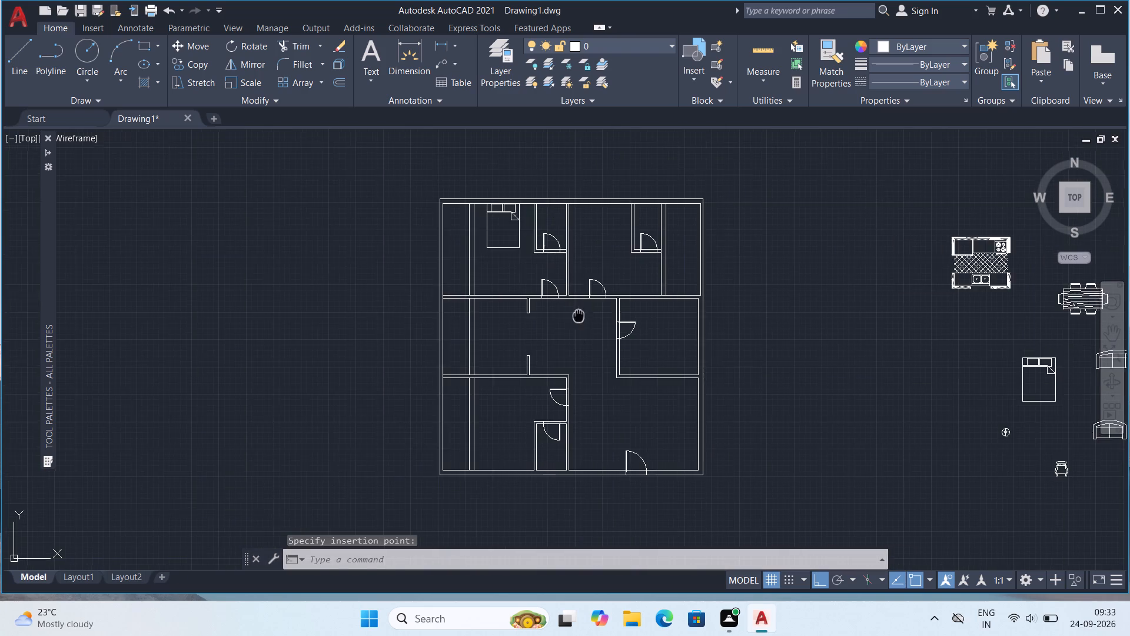
pyautogui.moveTo(572, 316); pyautogui.dragTo(465, 303, button='middle')
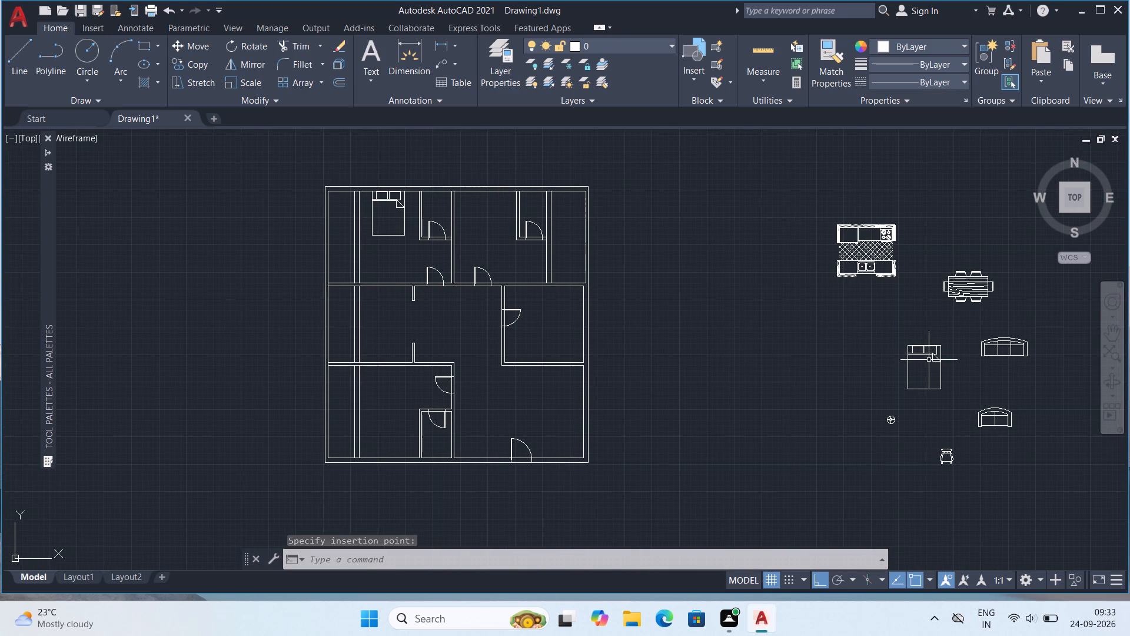
pyautogui.click(928, 350)
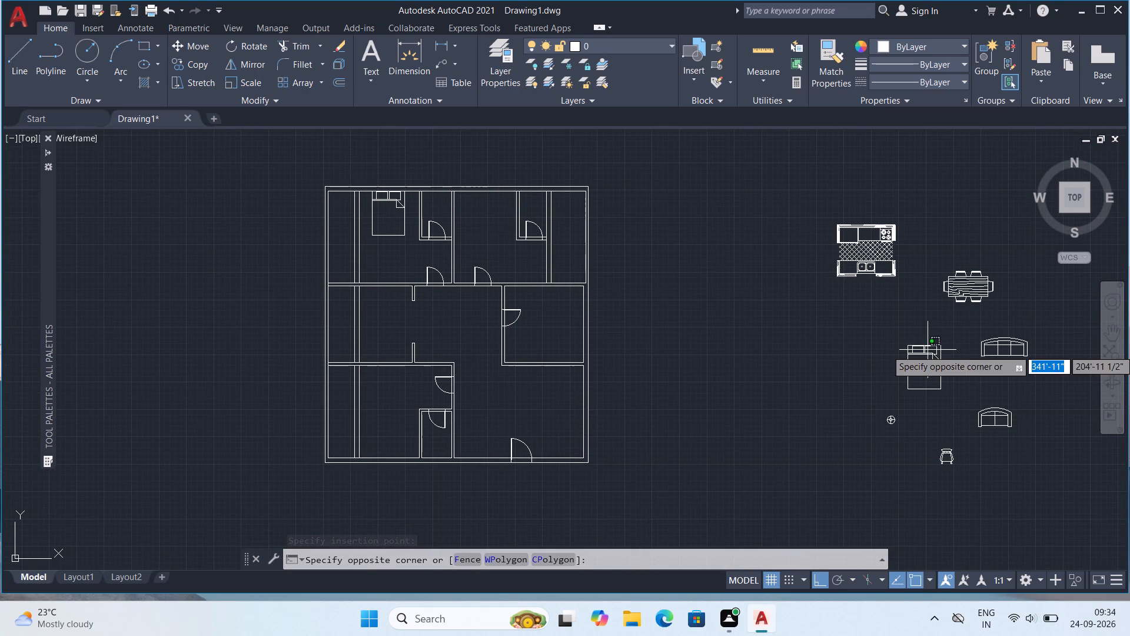
pyautogui.click(923, 352)
pyautogui.hotkey('ctrl', 'c')
pyautogui.hotkey('ctrl', 'v')
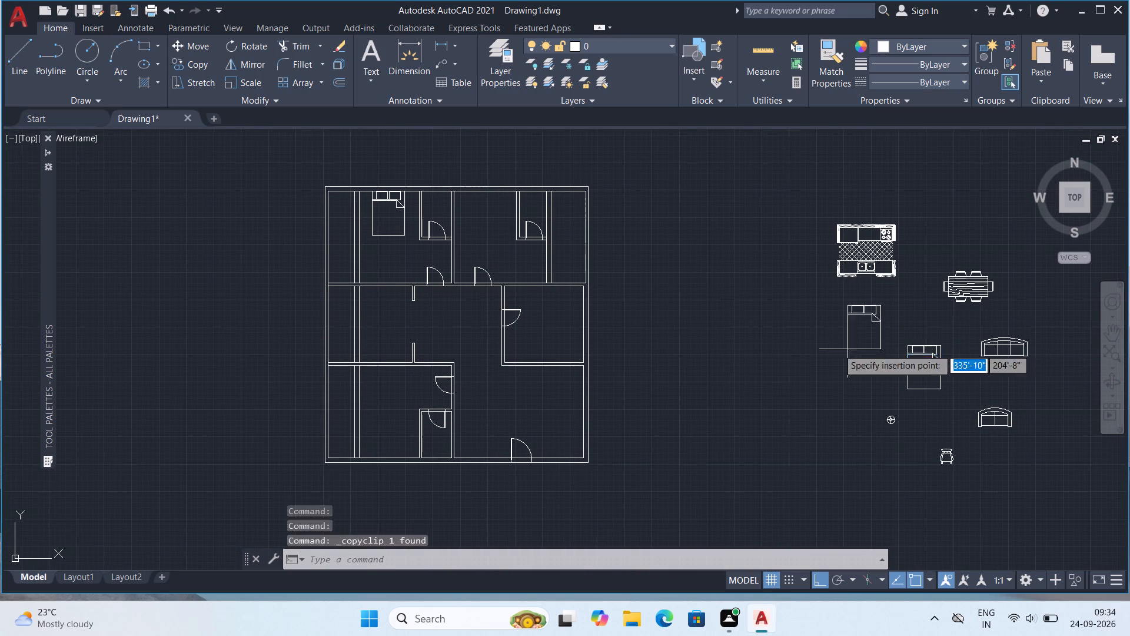
pyautogui.click(471, 234)
pyautogui.moveTo(631, 366); pyautogui.dragTo(637, 347, button='middle')
pyautogui.scroll(3, 486, 185)
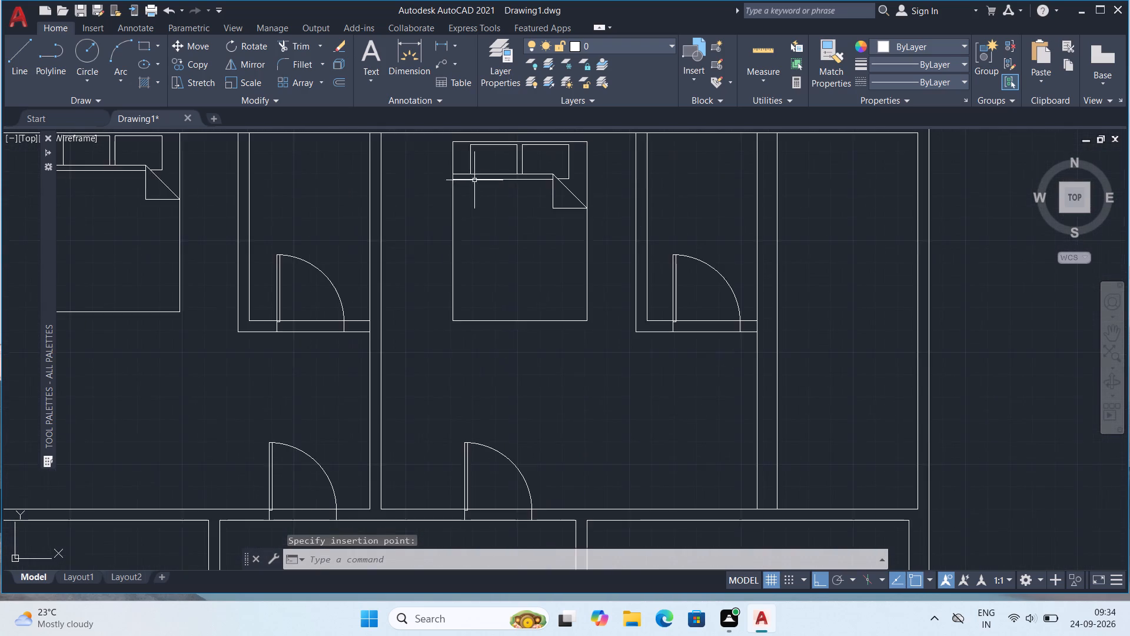
pyautogui.moveTo(511, 245); pyautogui.dragTo(562, 372, button='middle')
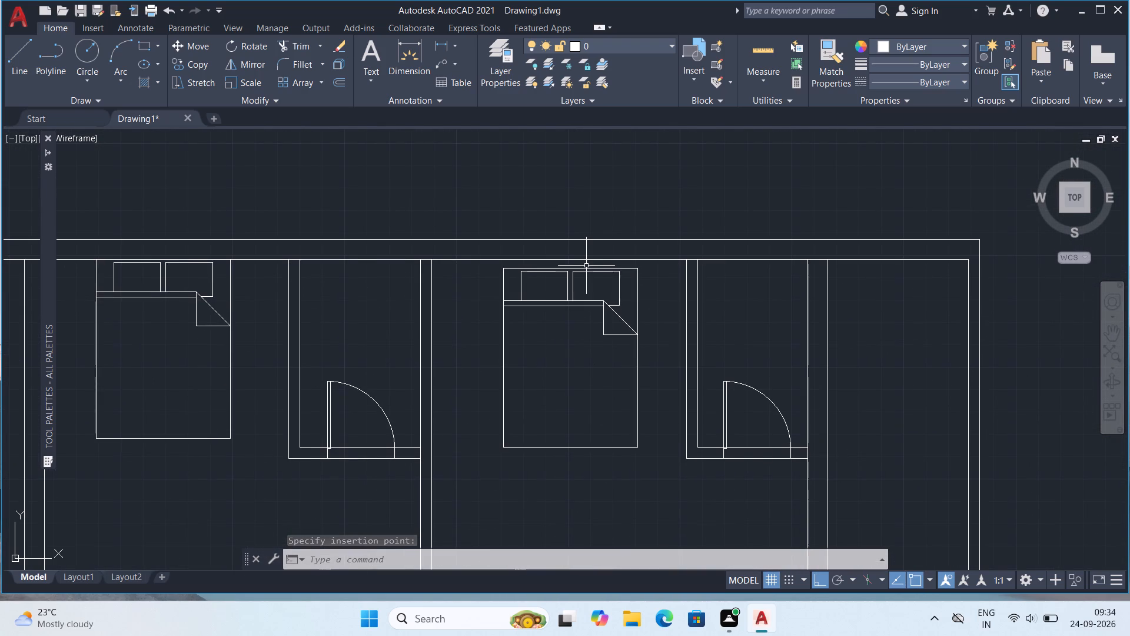
# Move the queen bed in the upper-middle bedroom straight up so its headboard sits flush against the outer wall.
pyautogui.click(586, 268)
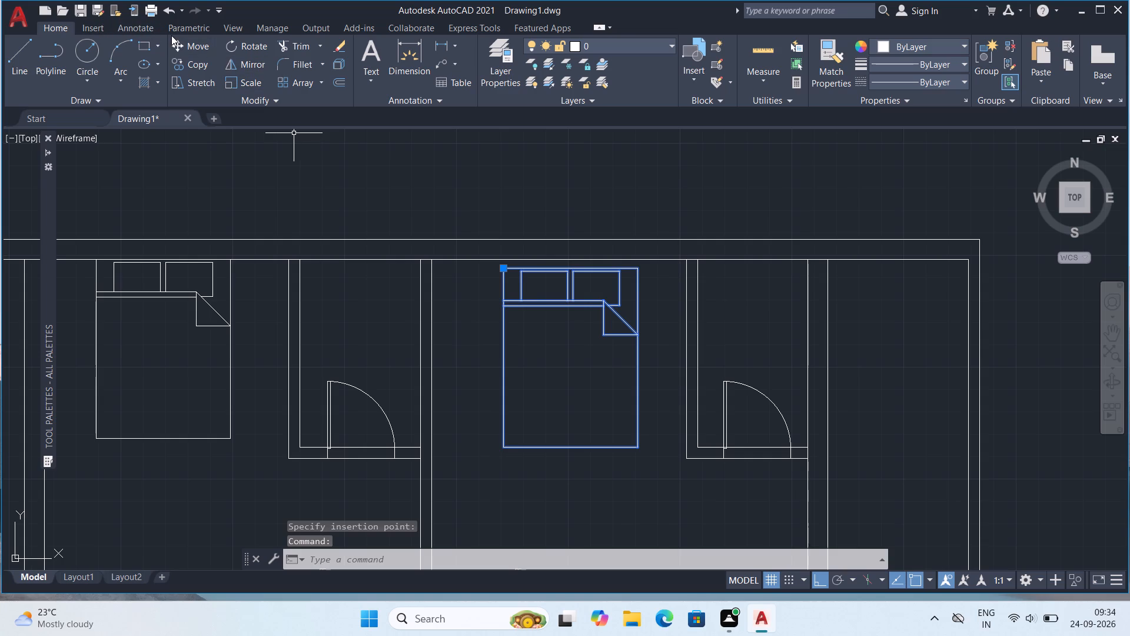
pyautogui.click(171, 35)
pyautogui.click(175, 44)
pyautogui.scroll(2, 537, 206)
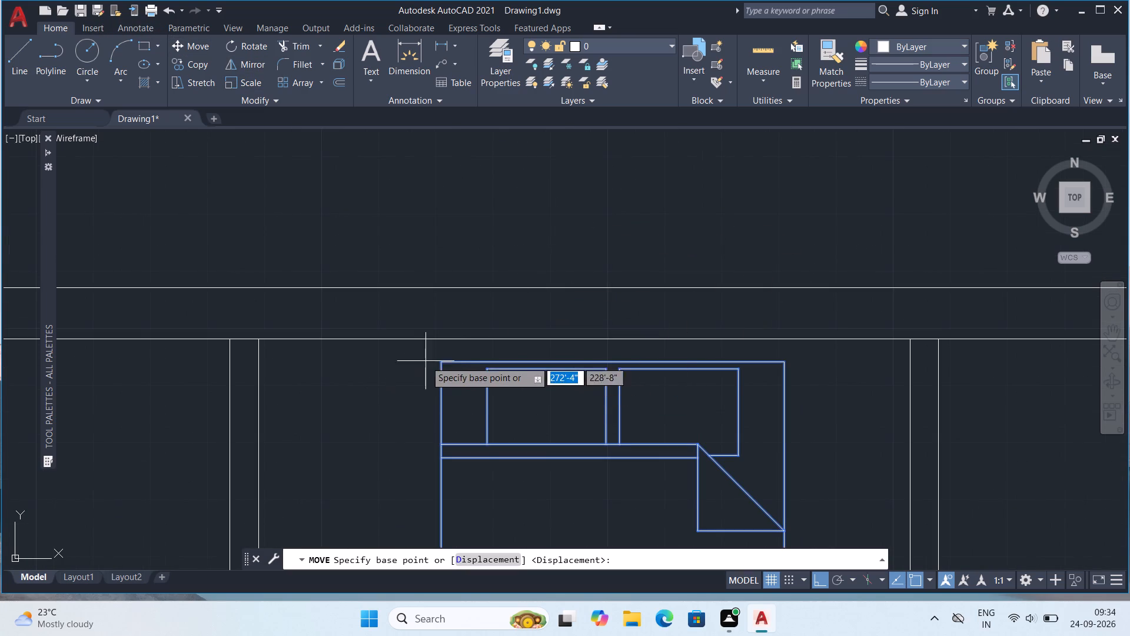
pyautogui.click(436, 362)
pyautogui.click(442, 341)
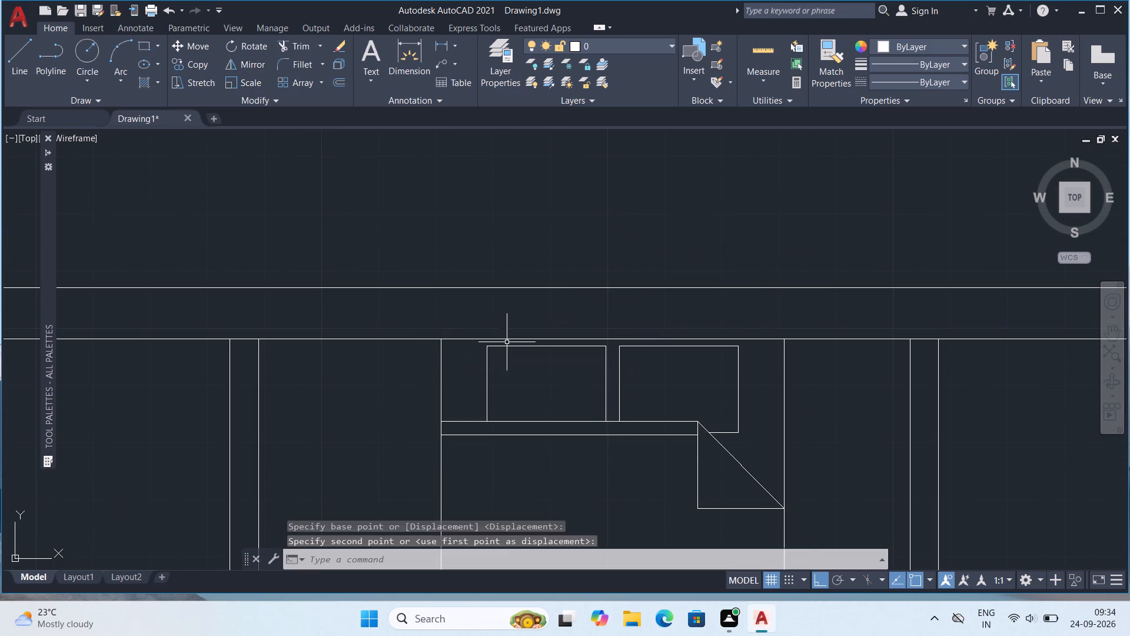
# Rotate the spare queen bed outside the plan 90° clockwise about its lower-left corner, so the headboard faces east.
pyautogui.scroll(-2, 641, 324)
pyautogui.moveTo(677, 429); pyautogui.dragTo(657, 349, button='middle')
pyautogui.scroll(-2, 657, 352)
pyautogui.moveTo(694, 416); pyautogui.dragTo(666, 318, button='middle')
pyautogui.moveTo(650, 443); pyautogui.dragTo(655, 304, button='middle')
pyautogui.scroll(-1, 698, 330)
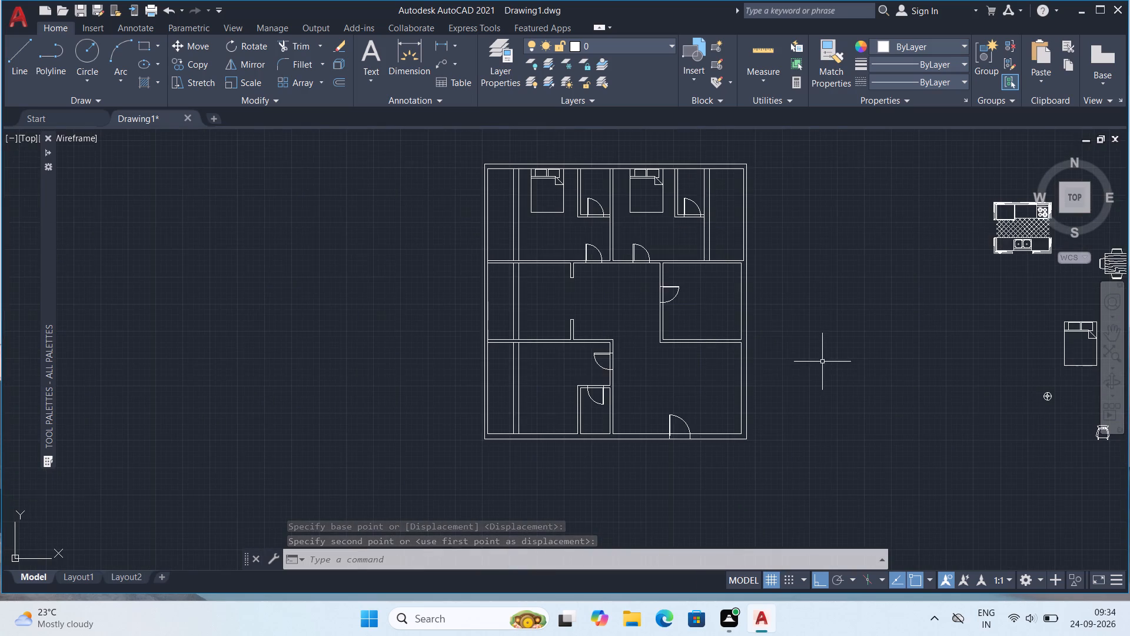
pyautogui.moveTo(816, 365); pyautogui.dragTo(687, 365, button='middle')
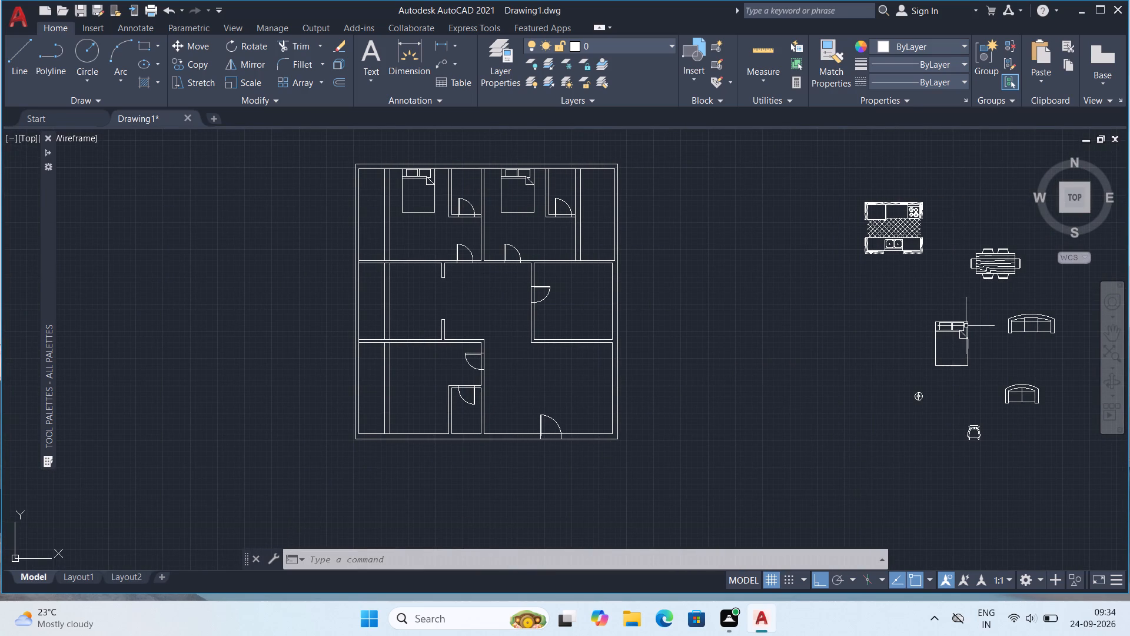
pyautogui.click(966, 326)
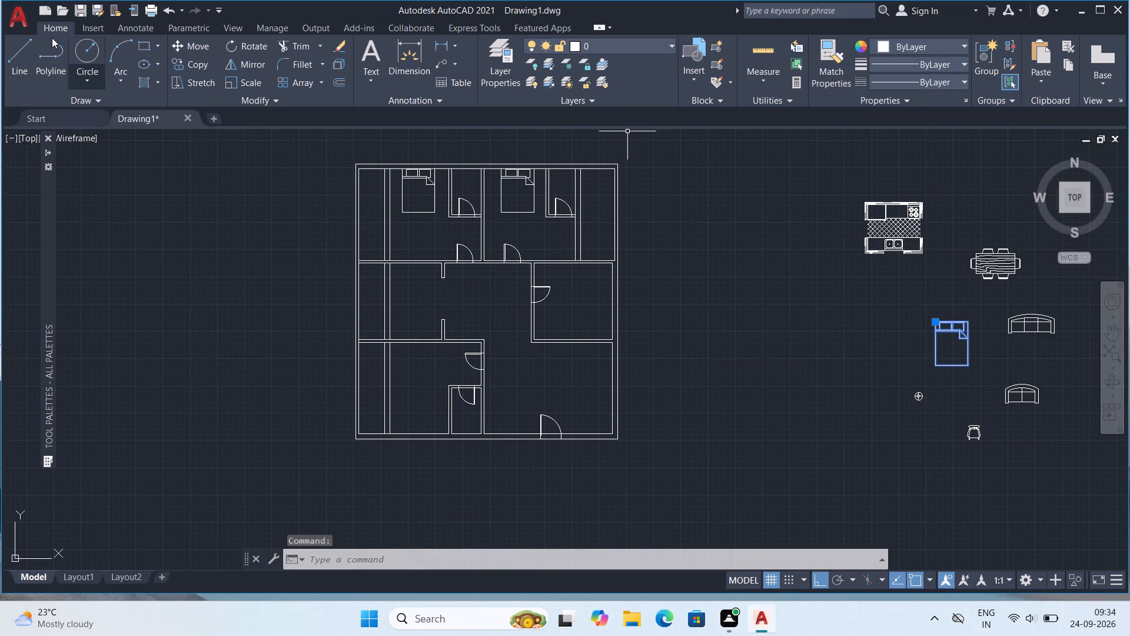
pyautogui.click(237, 44)
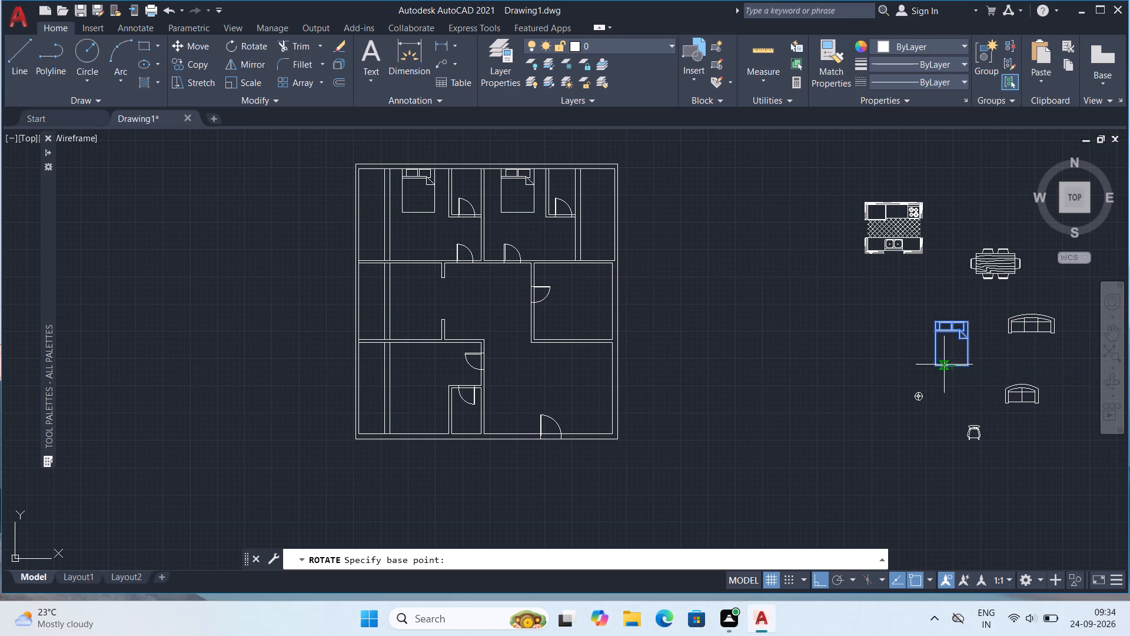
pyautogui.click(938, 364)
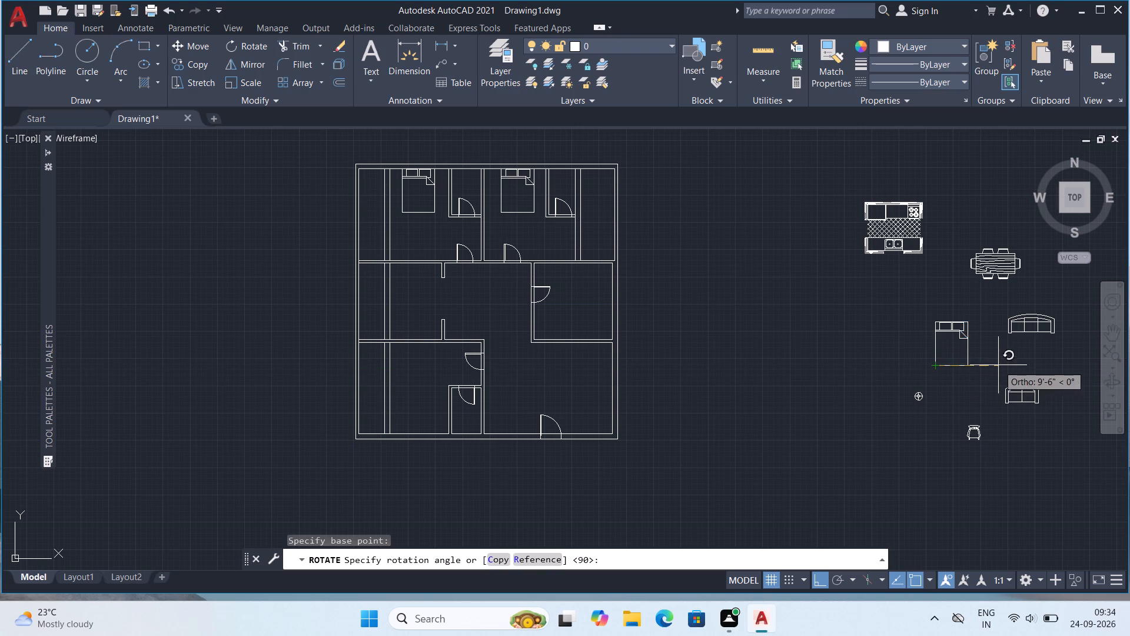
pyautogui.click(928, 428)
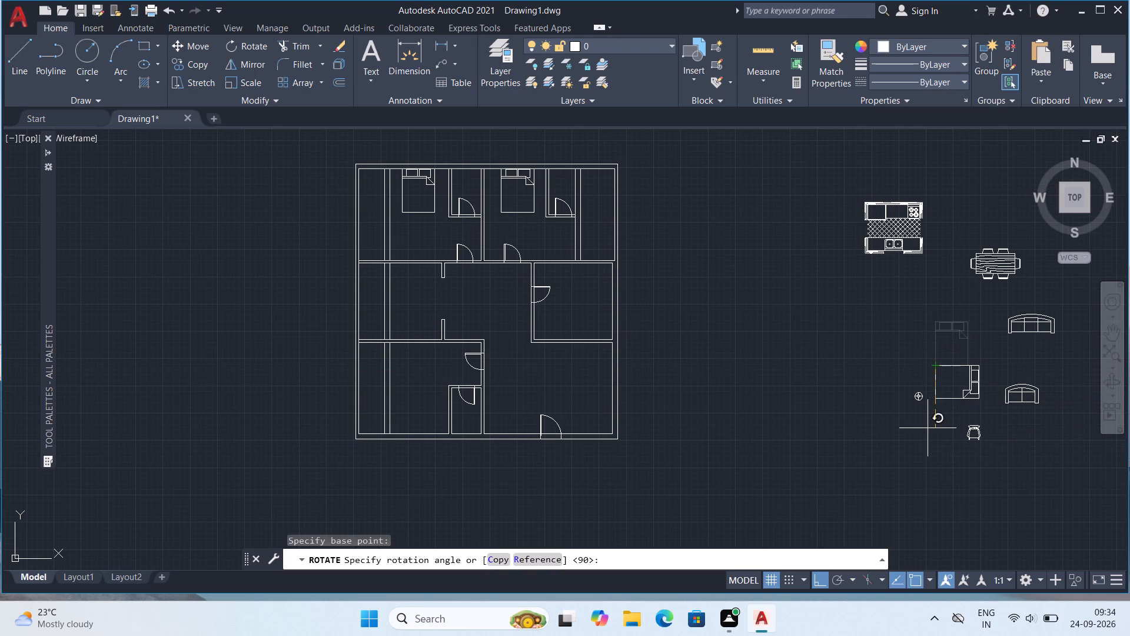
# Copy the rotated spare queen bed into the open space between the floor plan and the kitchen block.
pyautogui.click(978, 385)
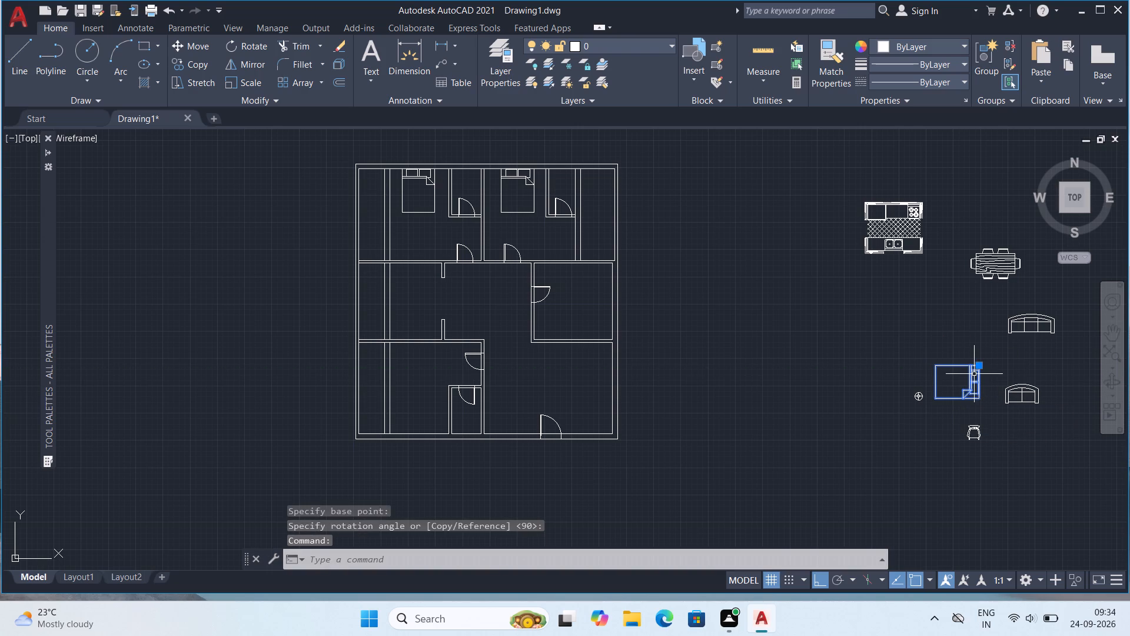
pyautogui.hotkey('ctrl', 'c')
pyautogui.hotkey('ctrl', 'v')
pyautogui.keyDown('ctrl'); pyautogui.moveTo(939, 382); pyautogui.dragTo(912, 385, button='right'); pyautogui.keyUp('ctrl')
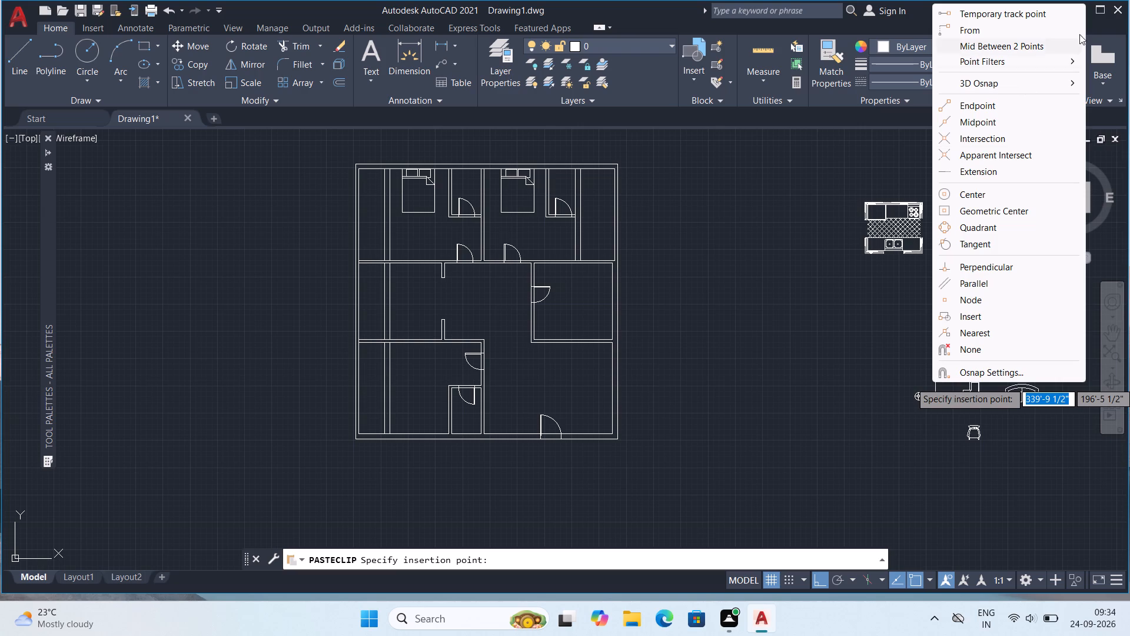
pyautogui.click(755, 251)
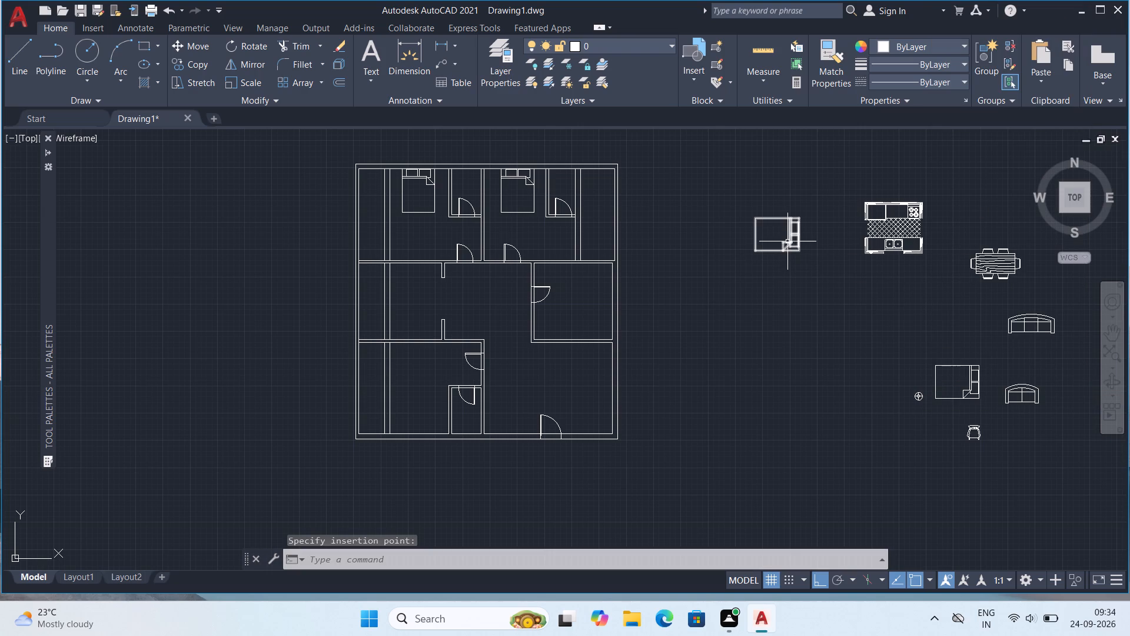
# Copy the rotated queen bed beside the kitchen block into the middle-right bedroom, with its headboard near the right outer wall.
pyautogui.click(787, 241)
pyautogui.hotkey('ctrl', 'c')
pyautogui.hotkey('ctrl', 'v')
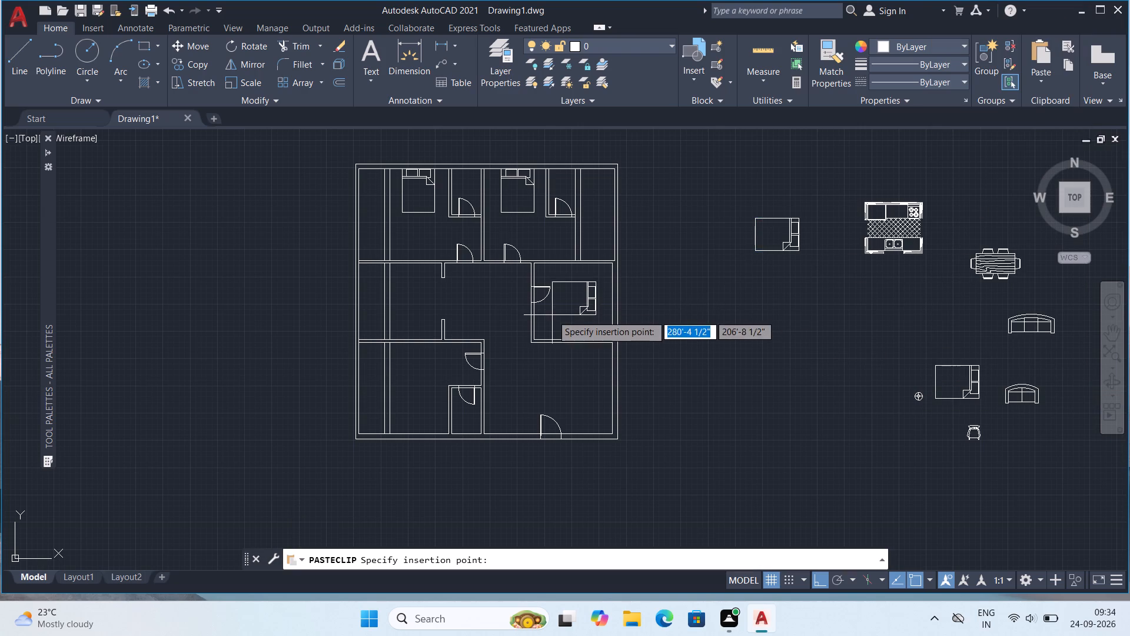
pyautogui.scroll(3, 569, 316)
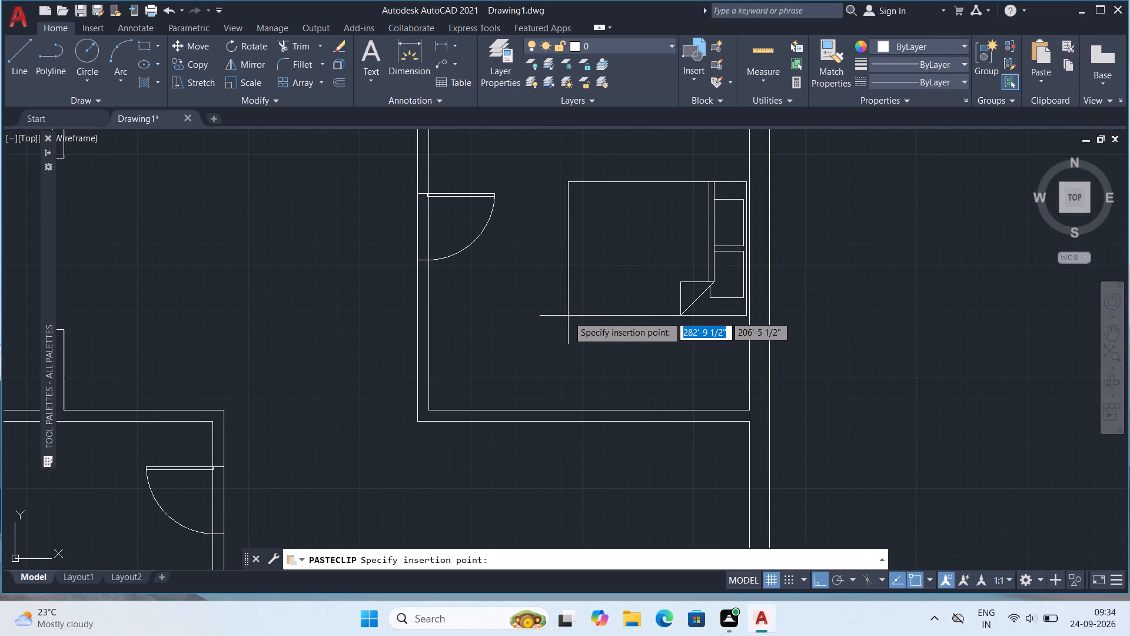
pyautogui.click(570, 311)
pyautogui.scroll(-2, 576, 309)
pyautogui.scroll(-1, 740, 355)
pyautogui.moveTo(740, 355); pyautogui.dragTo(644, 388, button='middle')
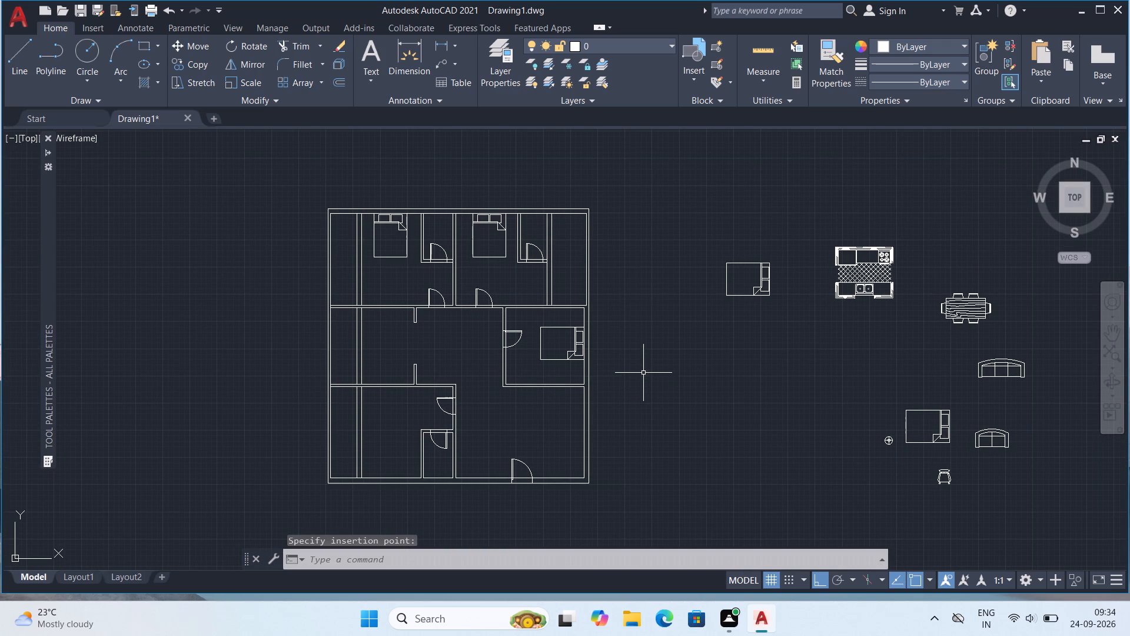
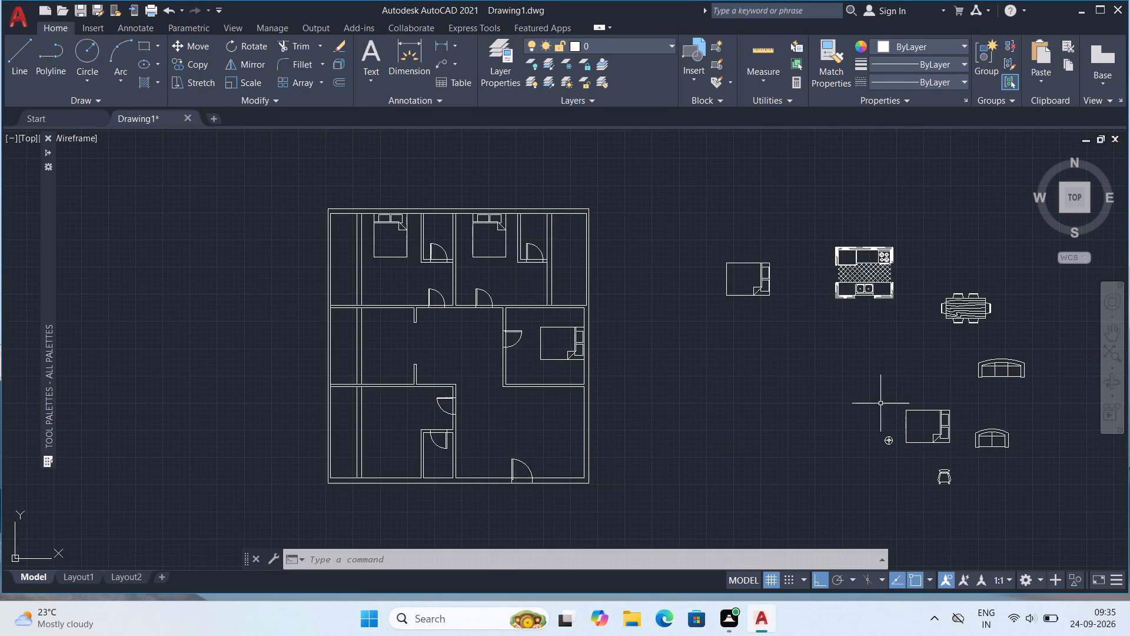
# Rotate the spare queen bed left of the kitchen block by 90° counterclockwise and a further 180°, so its headboard faces south.
pyautogui.click(768, 267)
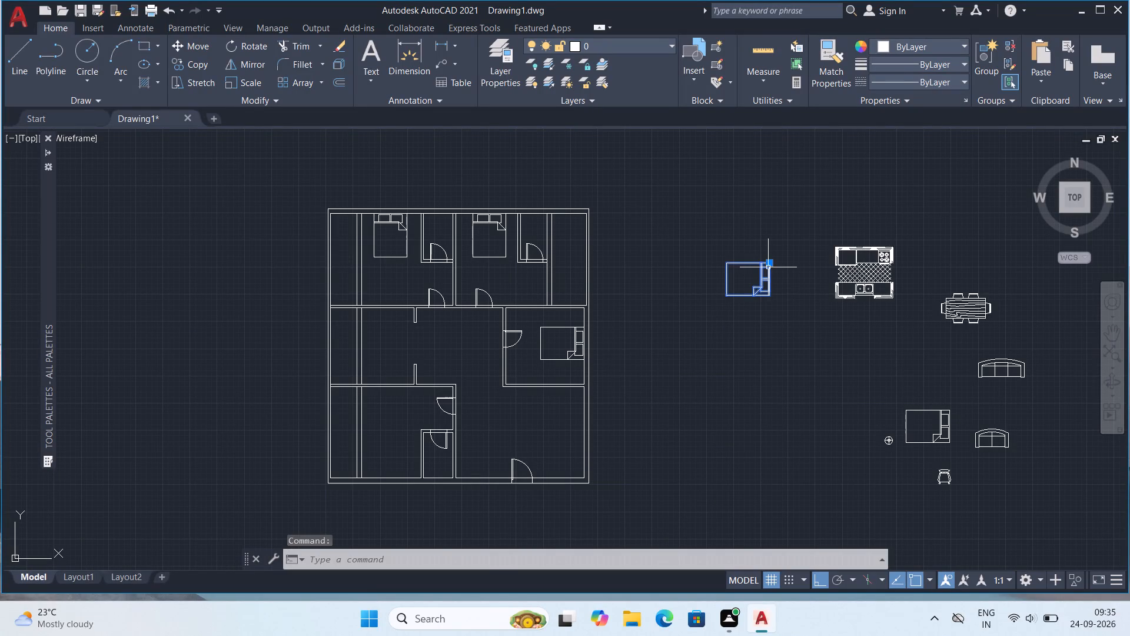
pyautogui.write('ro')
pyautogui.press('Return')
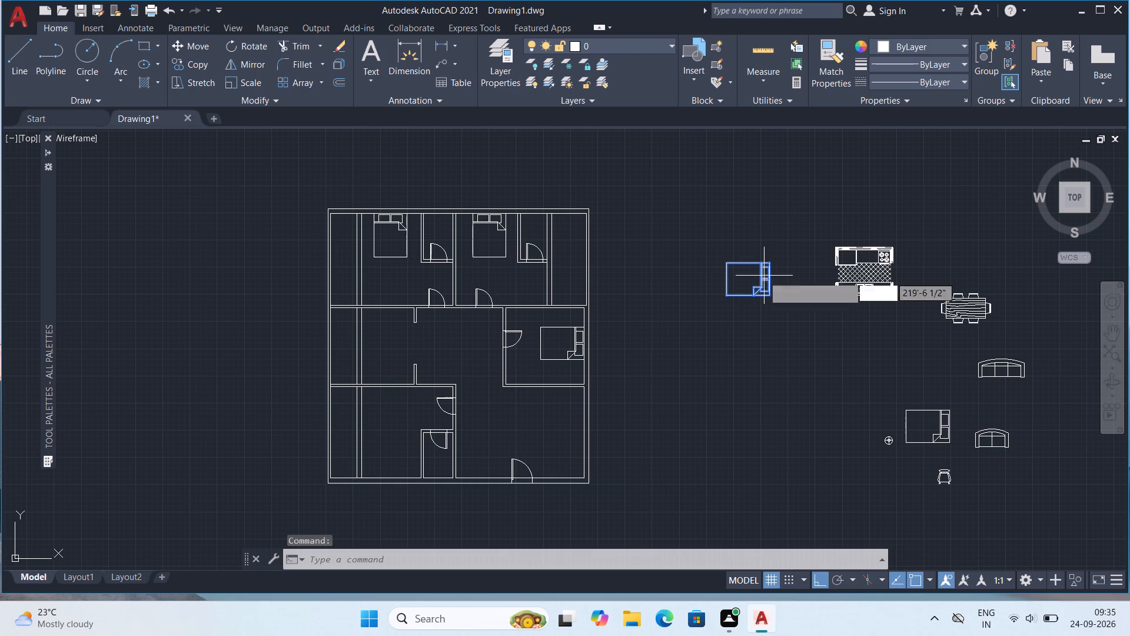
pyautogui.click(775, 296)
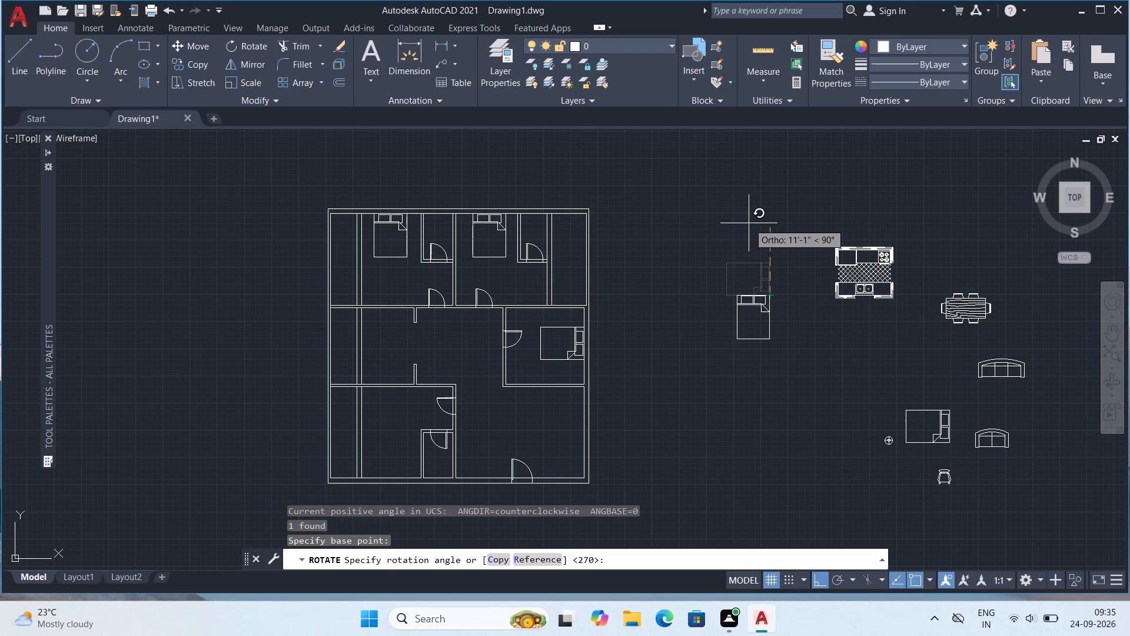
pyautogui.click(749, 223)
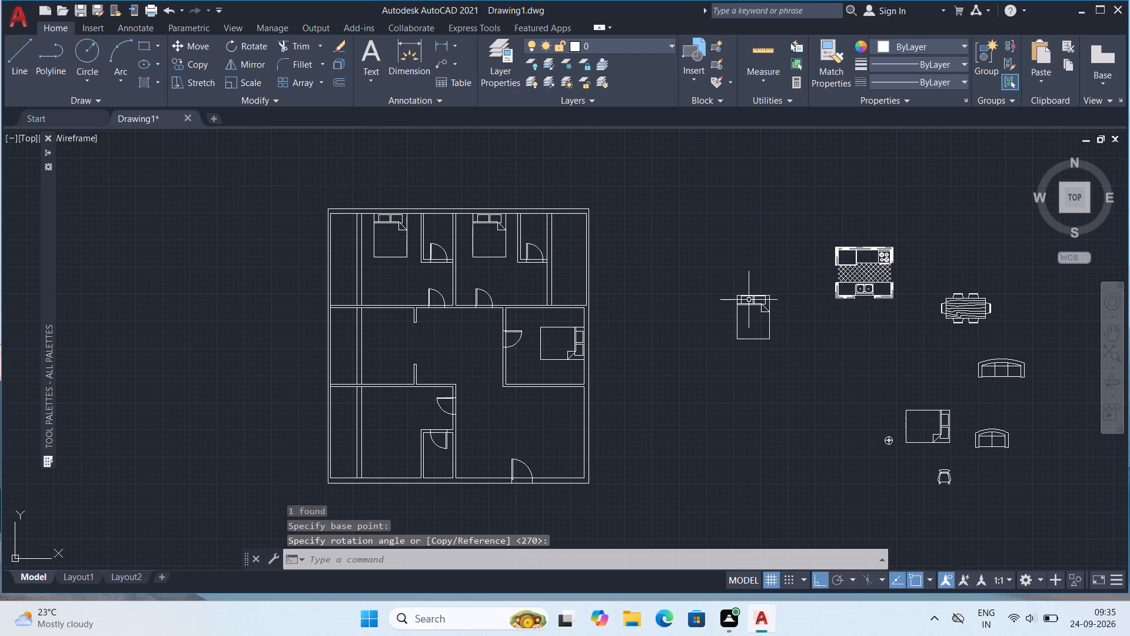
pyautogui.click(752, 301)
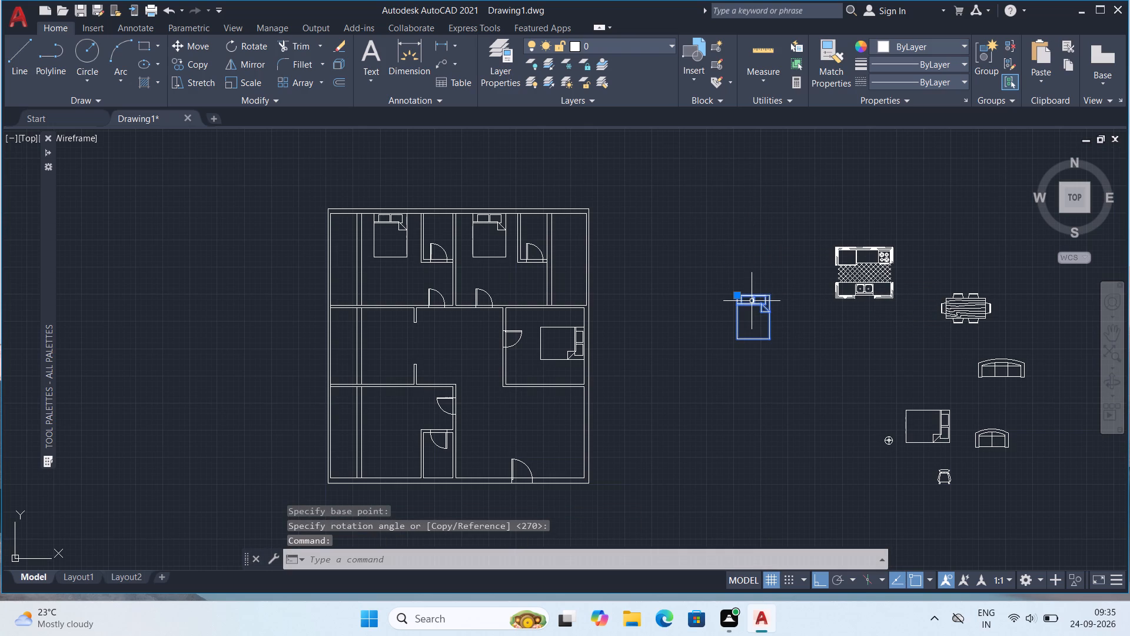
pyautogui.press('r')
pyautogui.press('o')
pyautogui.press('Return')
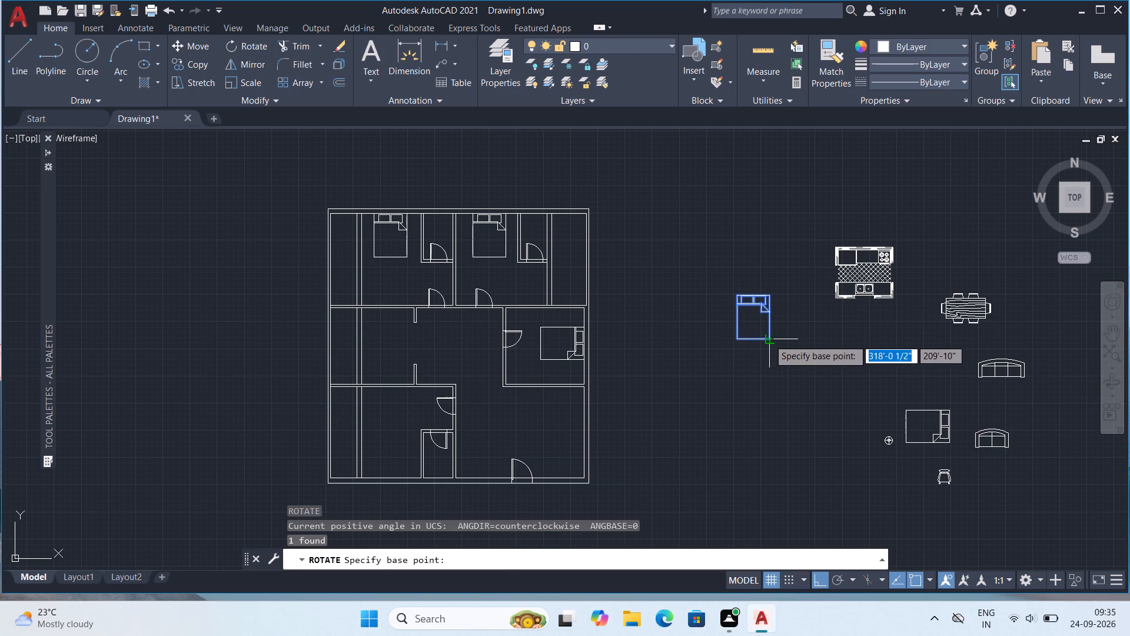
pyautogui.click(769, 339)
pyautogui.click(601, 268)
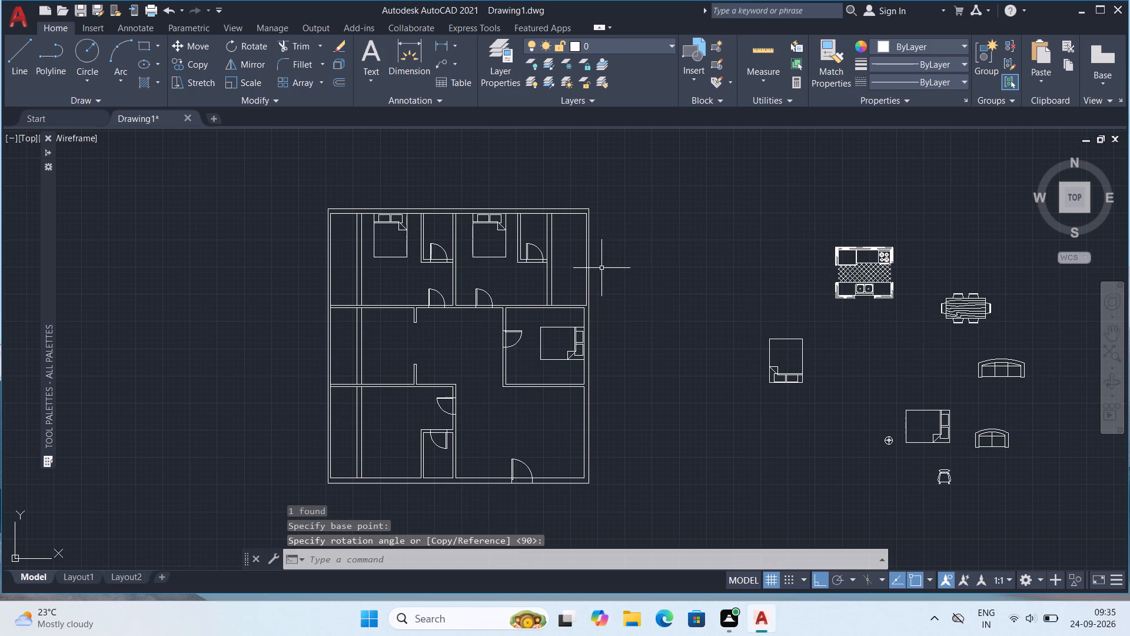
# Copy the south-facing queen bed into the lower-left bedroom, with its headboard flush against the bottom outer wall.
pyautogui.click(800, 379)
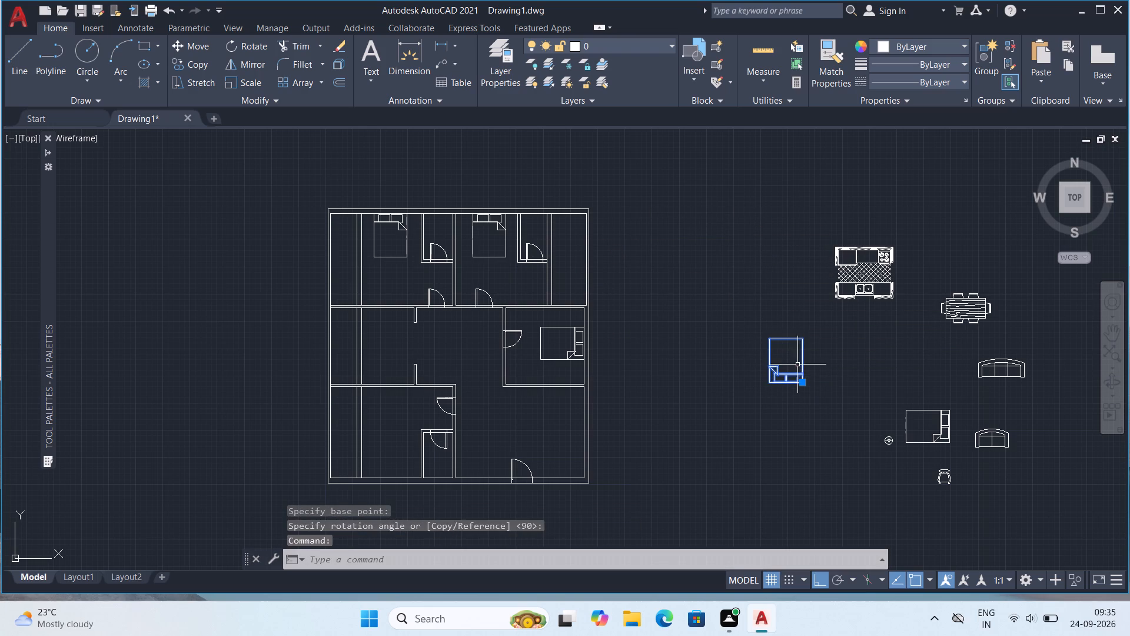
pyautogui.hotkey('ctrl', 'c')
pyautogui.hotkey('ctrl', 'v')
pyautogui.scroll(2, 342, 461)
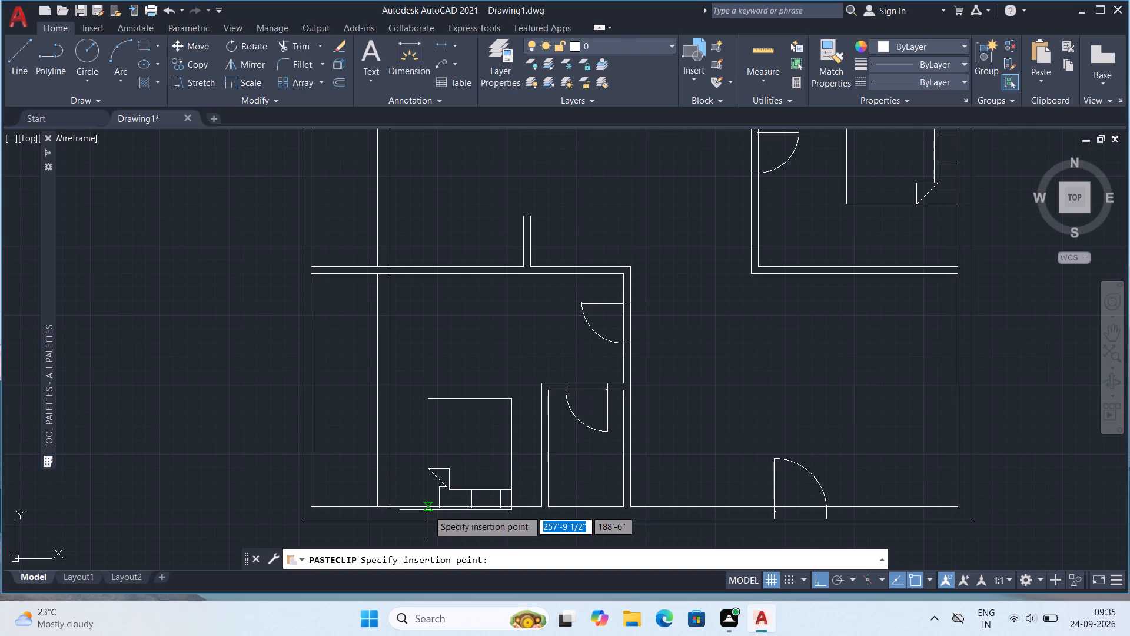
pyautogui.click(430, 507)
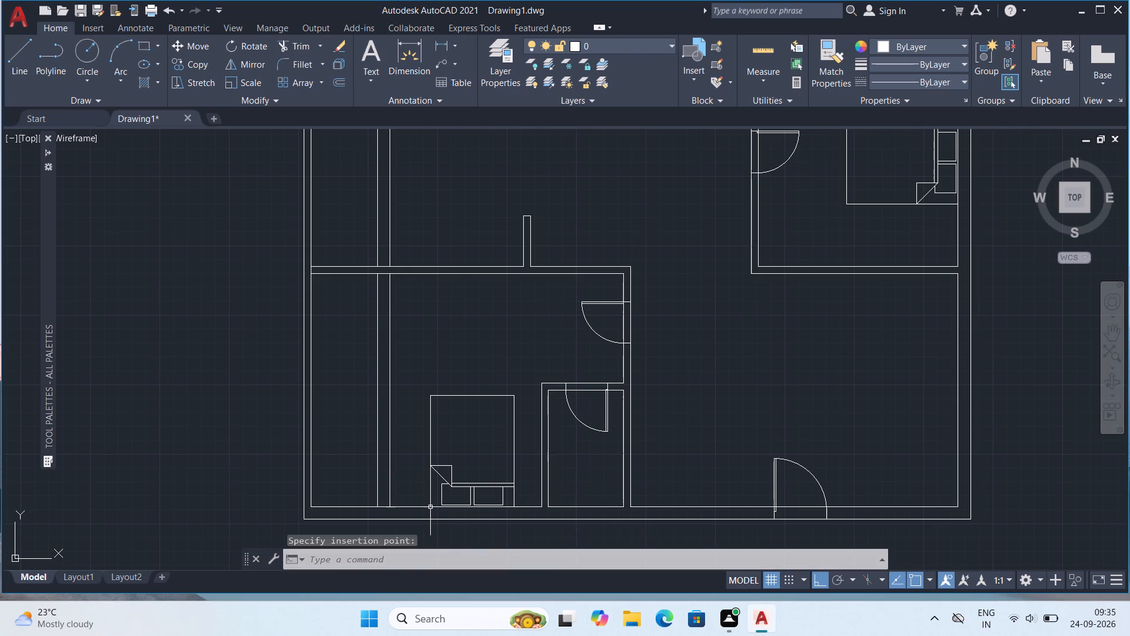
# Rotate the spare three-seat sofa 90° clockwise about its lower-right corner, so its back faces east.
pyautogui.scroll(-2, 519, 389)
pyautogui.moveTo(692, 384); pyautogui.dragTo(564, 440, button='middle')
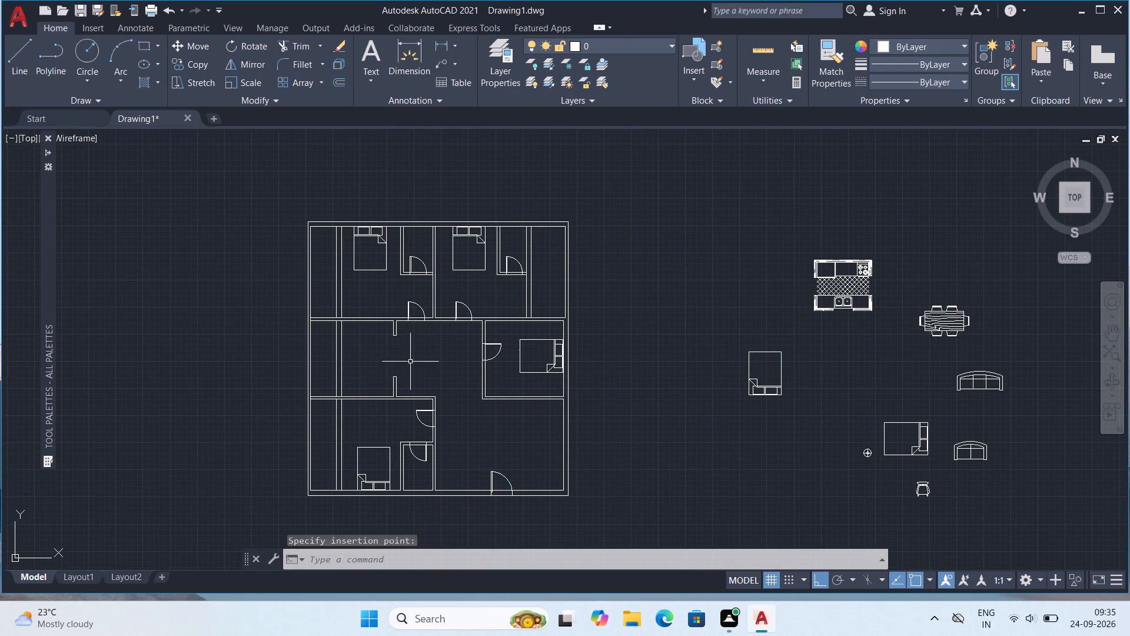
pyautogui.moveTo(343, 385); pyautogui.dragTo(393, 365, button='middle')
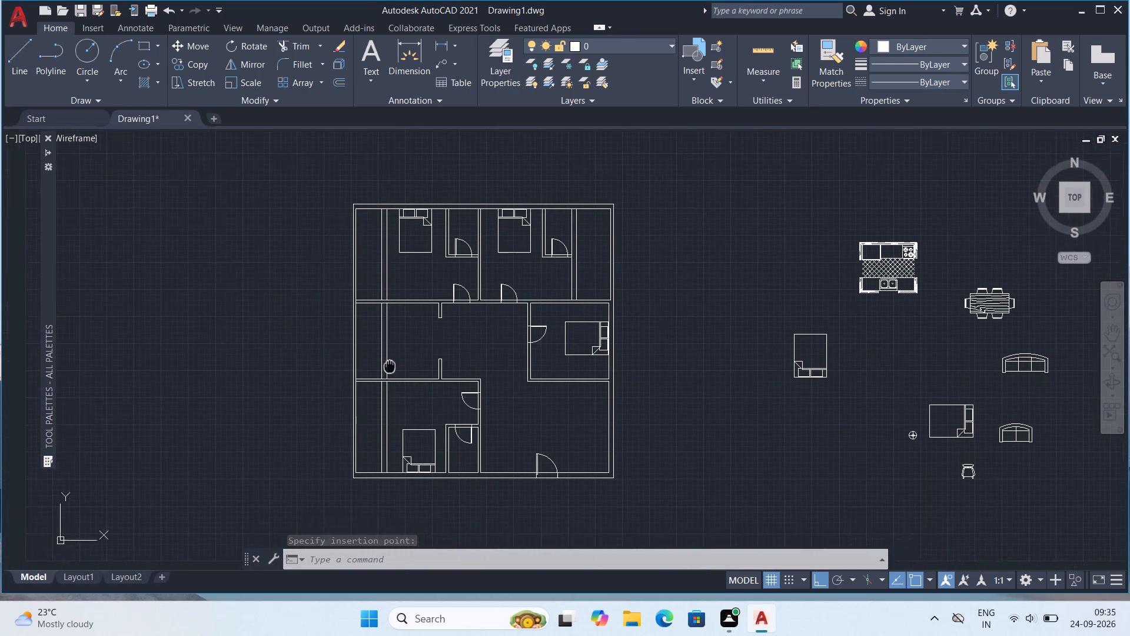
pyautogui.moveTo(393, 365); pyautogui.dragTo(404, 357, button='middle')
pyautogui.middleClick(388, 323)
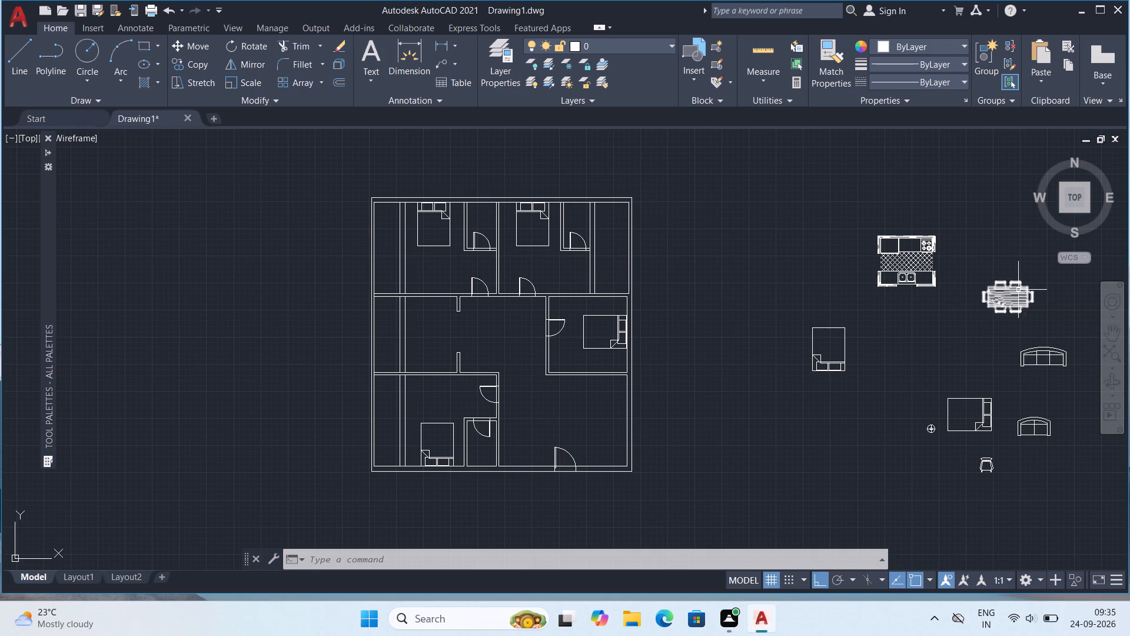
pyautogui.click(1043, 356)
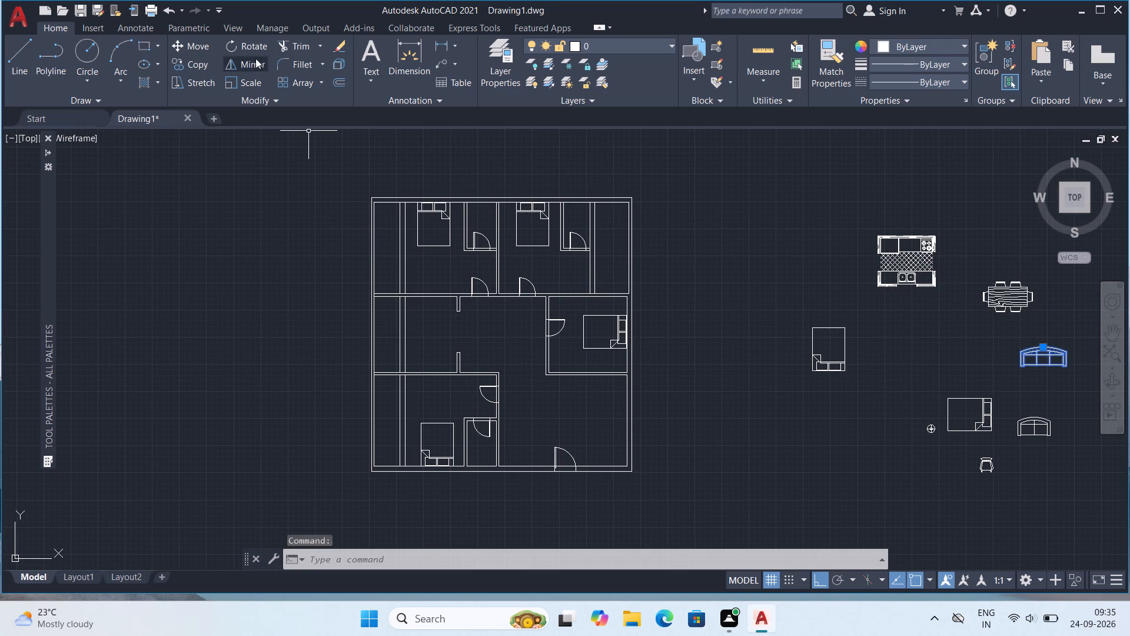
pyautogui.click(251, 44)
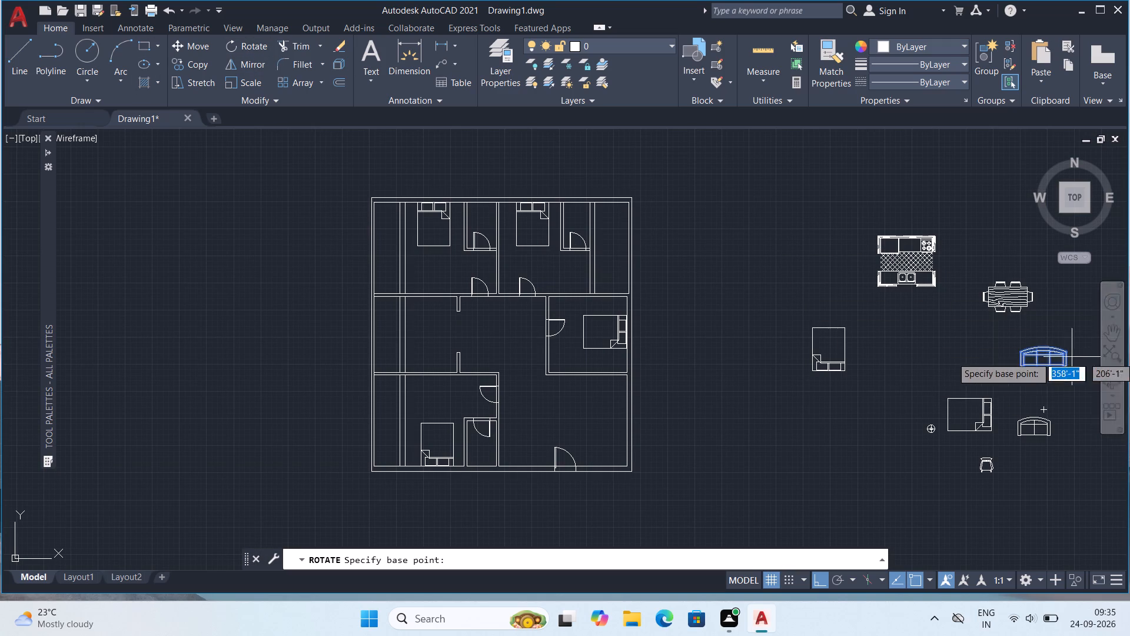
pyautogui.click(1067, 365)
pyautogui.click(1062, 407)
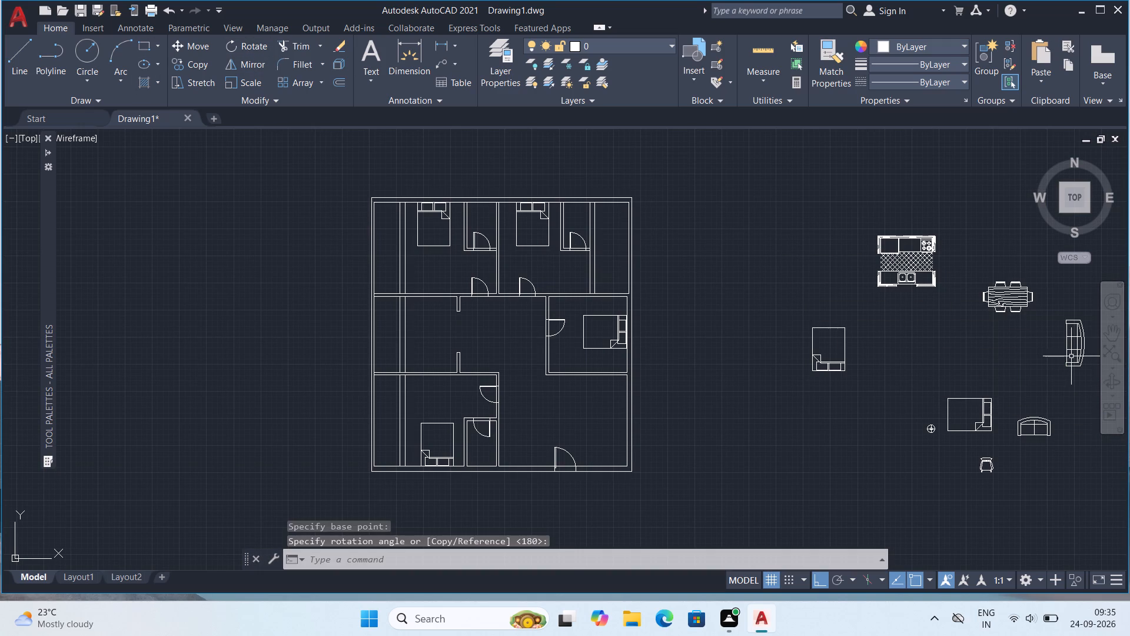
# Copy the rotated three-seat sofa into the living room's upper-right corner, with its back against the right outer wall.
pyautogui.click(1071, 356)
pyautogui.click(1084, 342)
pyautogui.click(1079, 336)
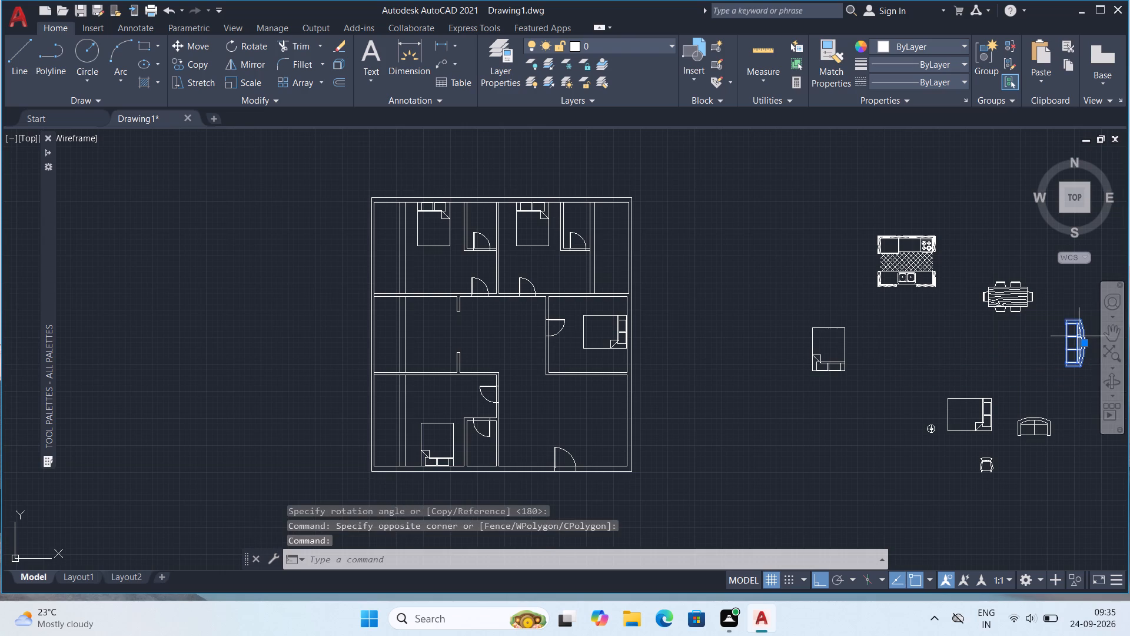
pyautogui.hotkey('ctrl', 'c')
pyautogui.hotkey('ctrl', 'v')
pyautogui.scroll(2, 604, 428)
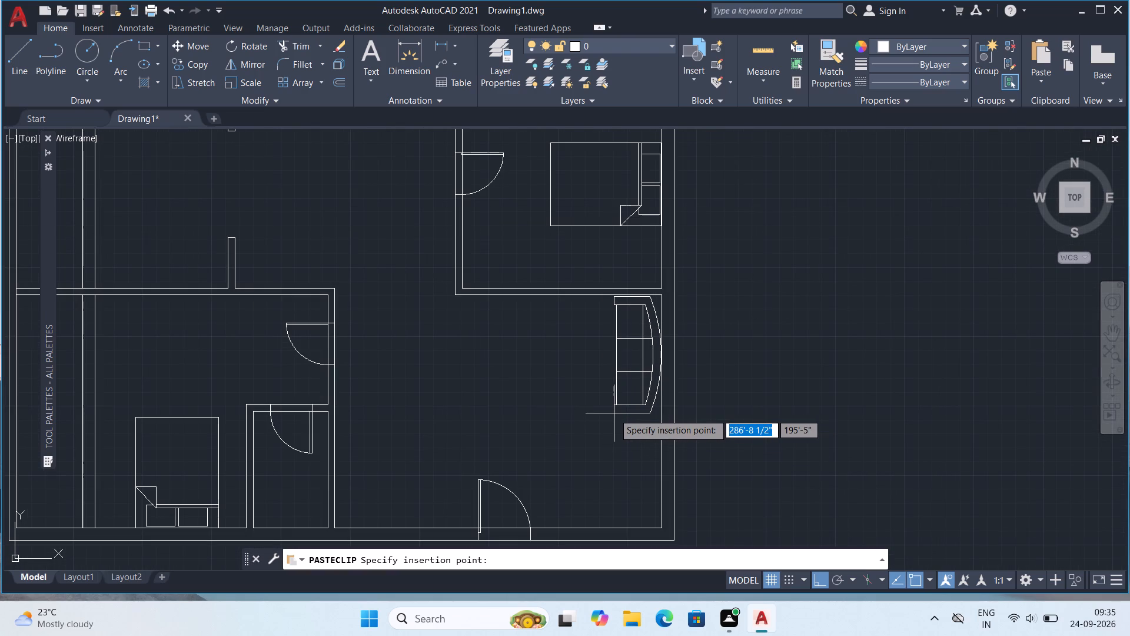
pyautogui.click(614, 412)
# Rotate the spare two-seat sofa 90° clockwise about its lower-right corner, so its back faces east.
pyautogui.scroll(-2, 618, 411)
pyautogui.moveTo(669, 478); pyautogui.dragTo(652, 408, button='middle')
pyautogui.click(1038, 349)
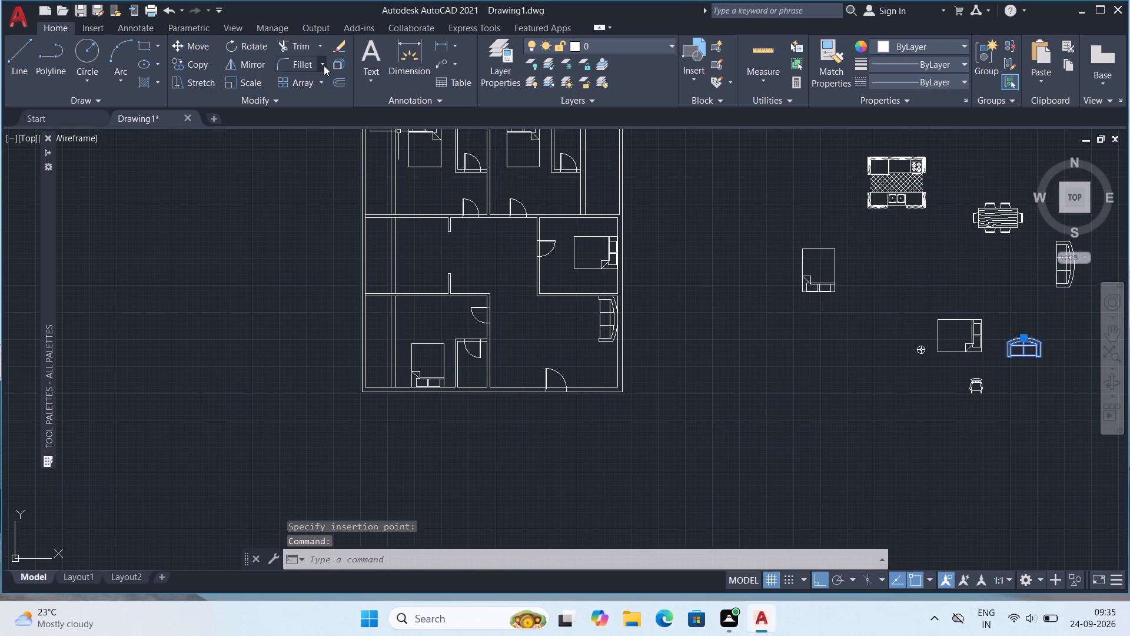
pyautogui.click(258, 48)
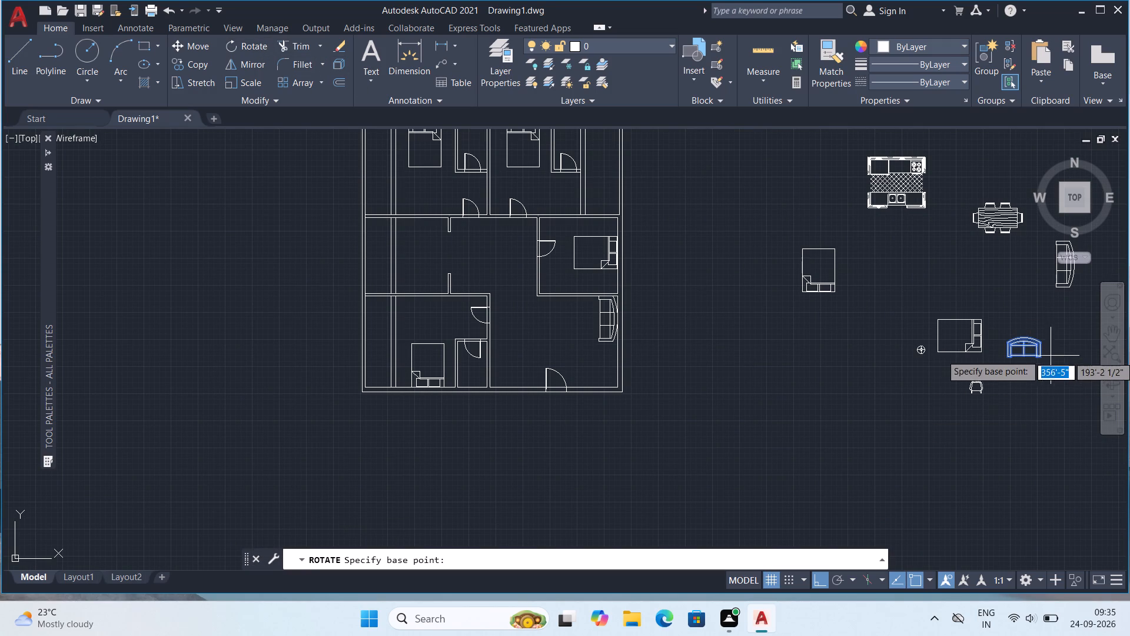
pyautogui.click(1041, 356)
pyautogui.click(1052, 399)
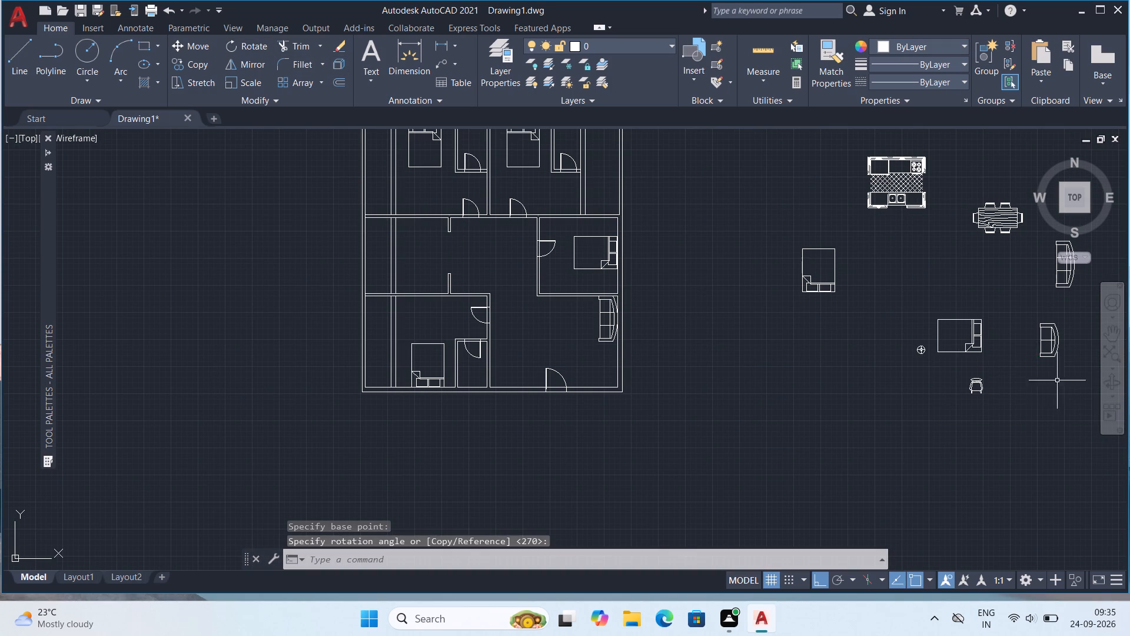
# Copy the rotated two-seat sofa into the living room directly below the three-seat sofa, with its back to the right outer wall.
pyautogui.click(1046, 340)
pyautogui.hotkey('ctrl', 'c')
pyautogui.hotkey('ctrl', 'v')
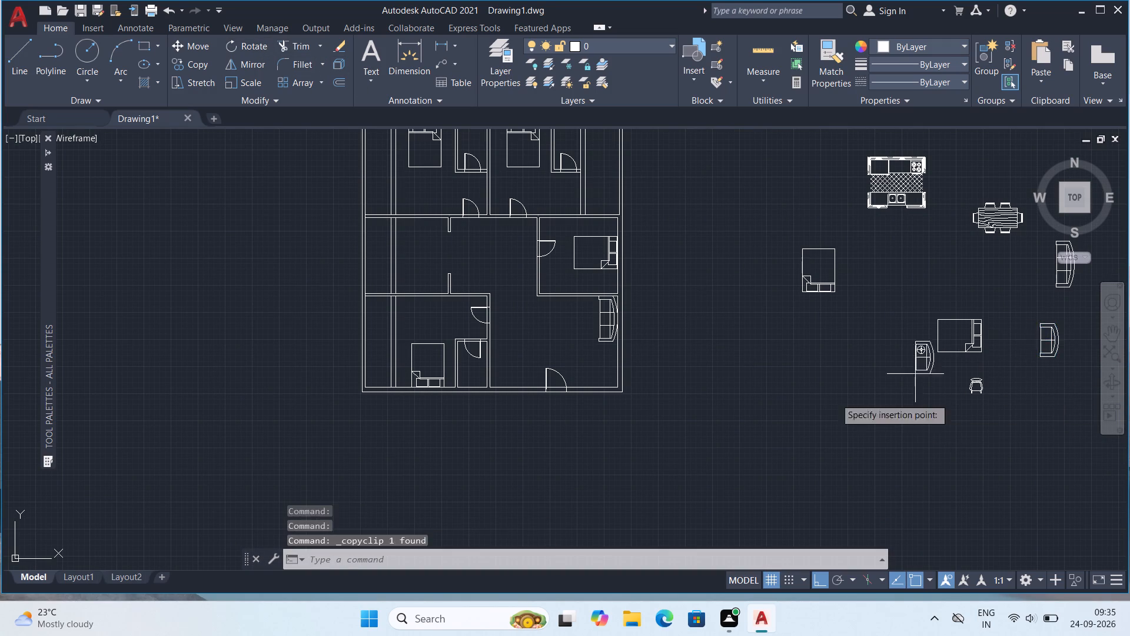
pyautogui.scroll(3, 599, 416)
pyautogui.moveTo(609, 321); pyautogui.dragTo(611, 571, button='middle')
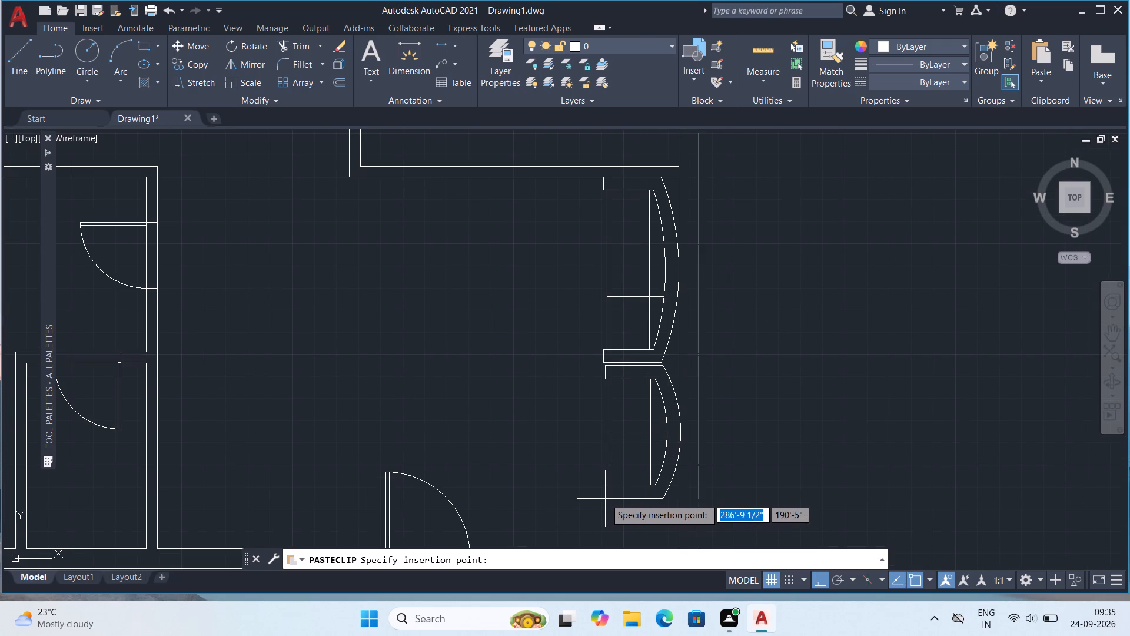
pyautogui.click(602, 501)
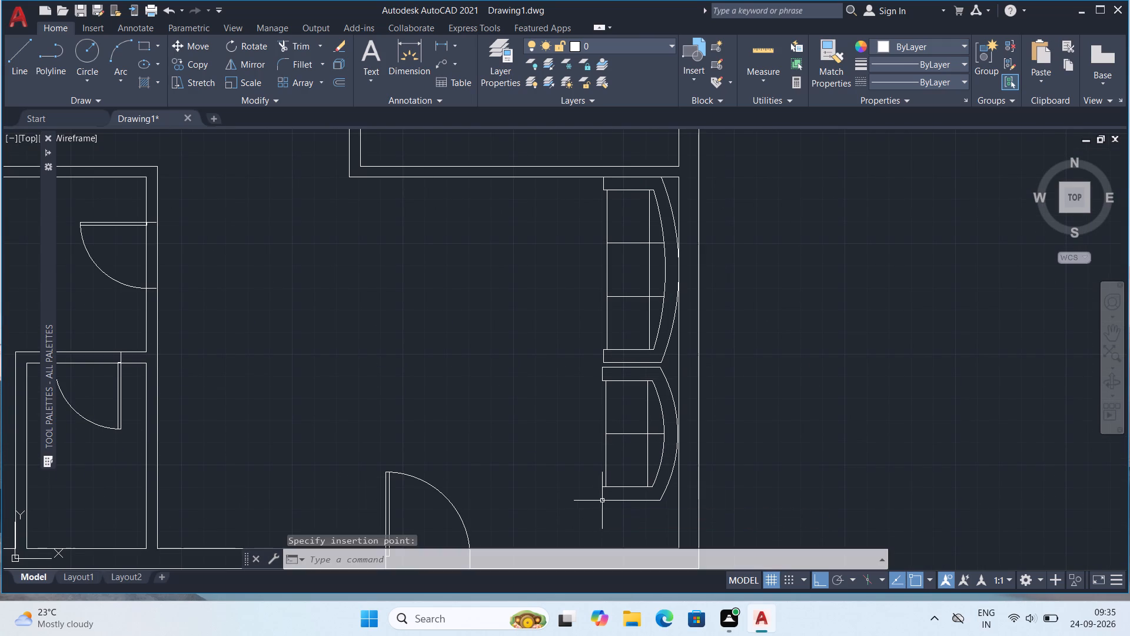
# Trim the wall lines where the partition above the lower-left bedroom crosses the vertical wall and meets the left outer wall.
pyautogui.scroll(-2, 632, 477)
pyautogui.moveTo(666, 528); pyautogui.dragTo(689, 429, button='middle')
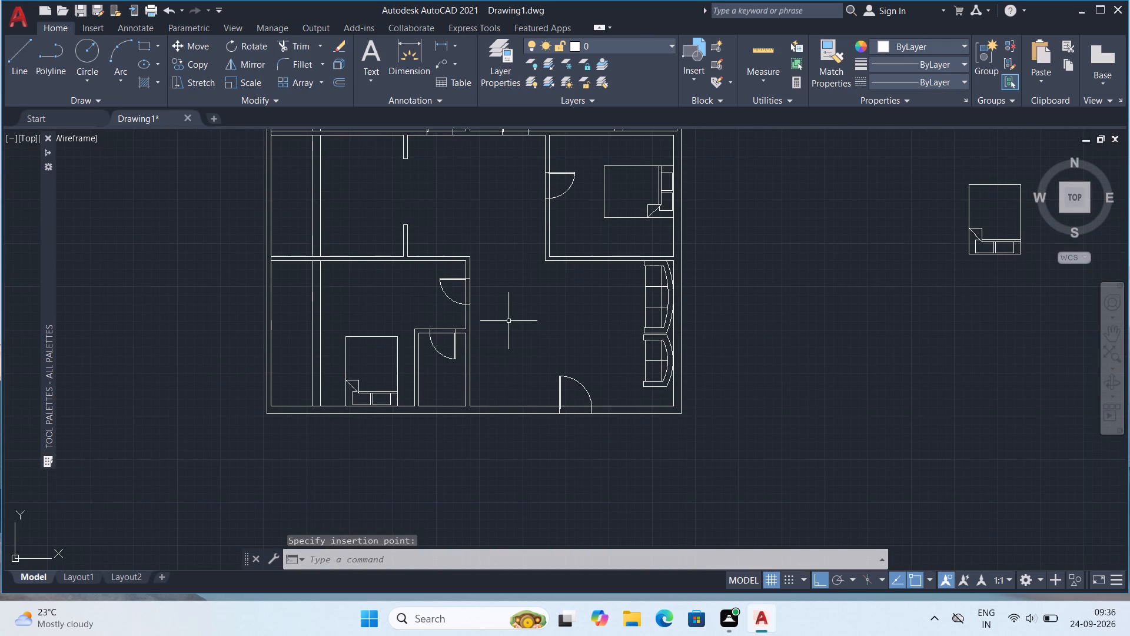
pyautogui.moveTo(508, 321); pyautogui.dragTo(529, 392, button='middle')
pyautogui.scroll(-1, 537, 367)
pyautogui.moveTo(517, 360); pyautogui.dragTo(527, 383, button='middle')
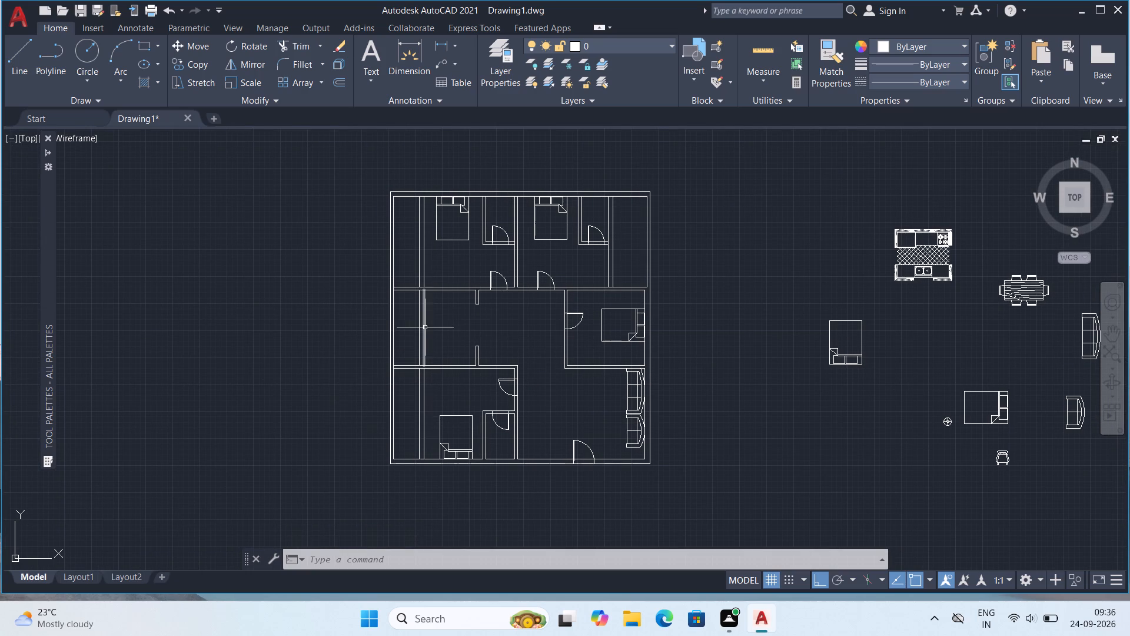
pyautogui.scroll(3, 389, 302)
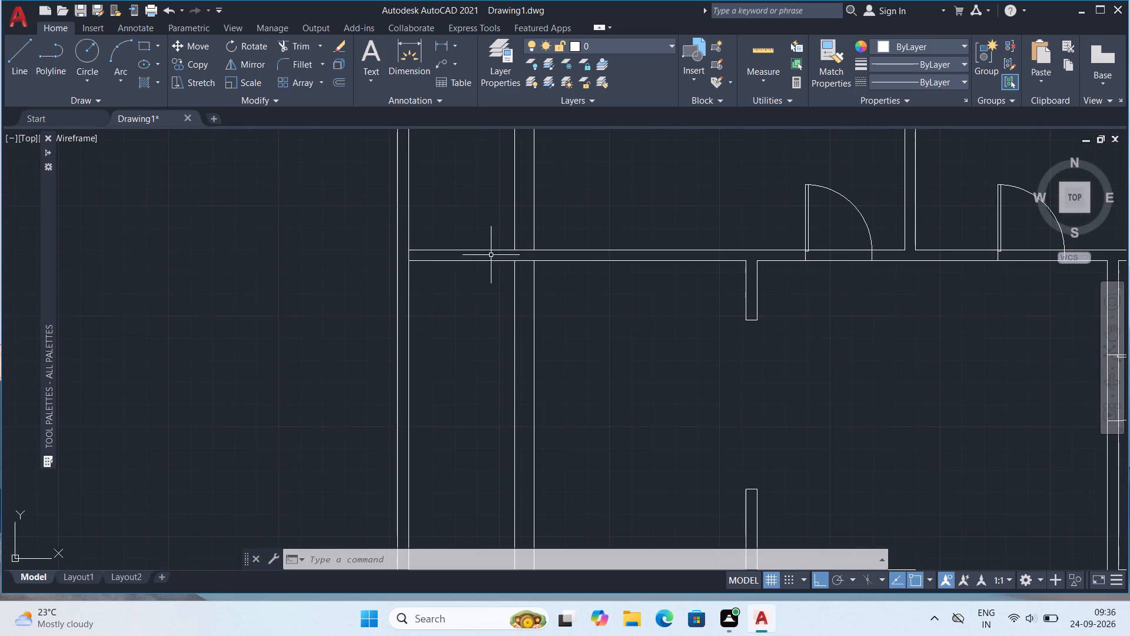
pyautogui.moveTo(496, 304); pyautogui.dragTo(497, 335, button='middle')
pyautogui.scroll(-3, 497, 335)
pyautogui.scroll(2, 488, 312)
pyautogui.scroll(-1, 499, 313)
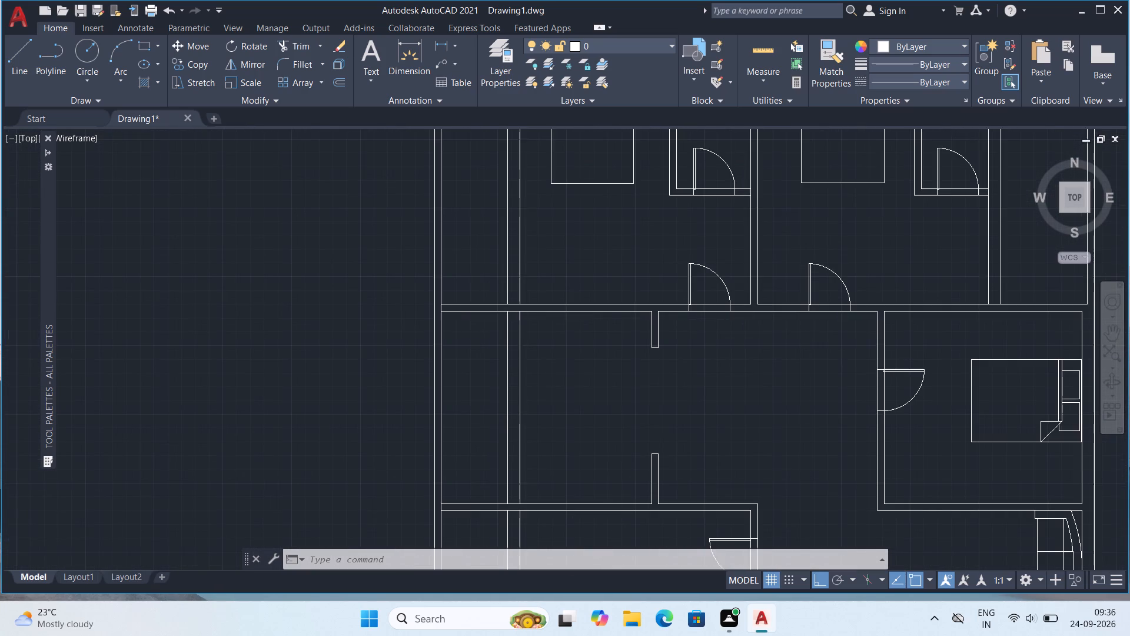
pyautogui.moveTo(845, 291); pyautogui.dragTo(690, 253, button='middle')
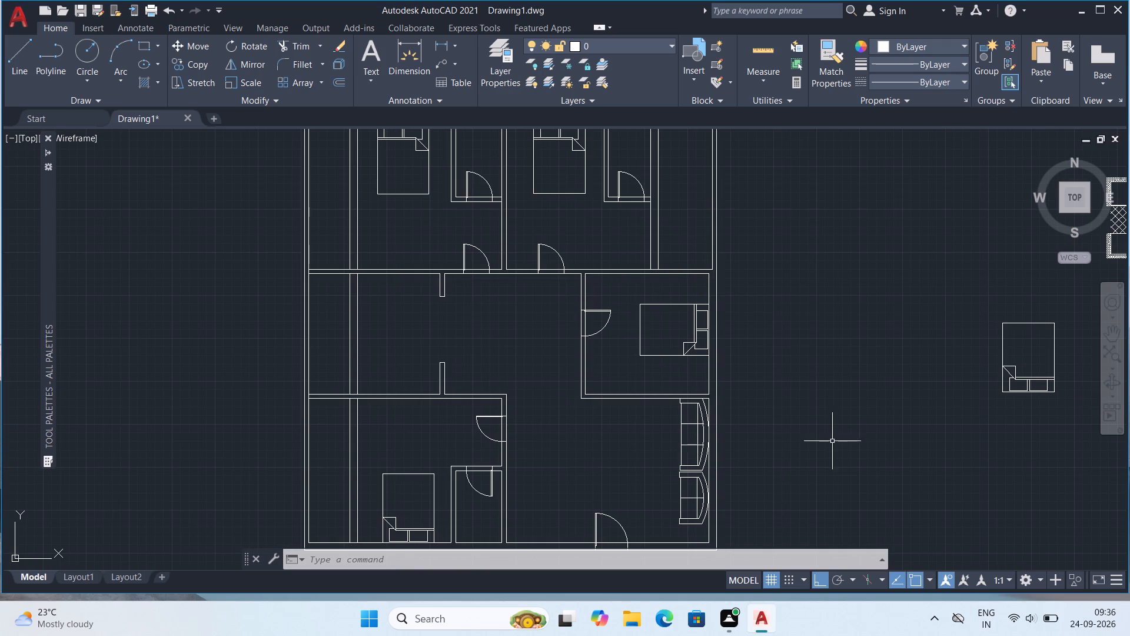
pyautogui.moveTo(832, 440); pyautogui.dragTo(767, 332, button='middle')
pyautogui.moveTo(366, 268); pyautogui.dragTo(630, 320, button='middle')
pyautogui.scroll(3, 595, 326)
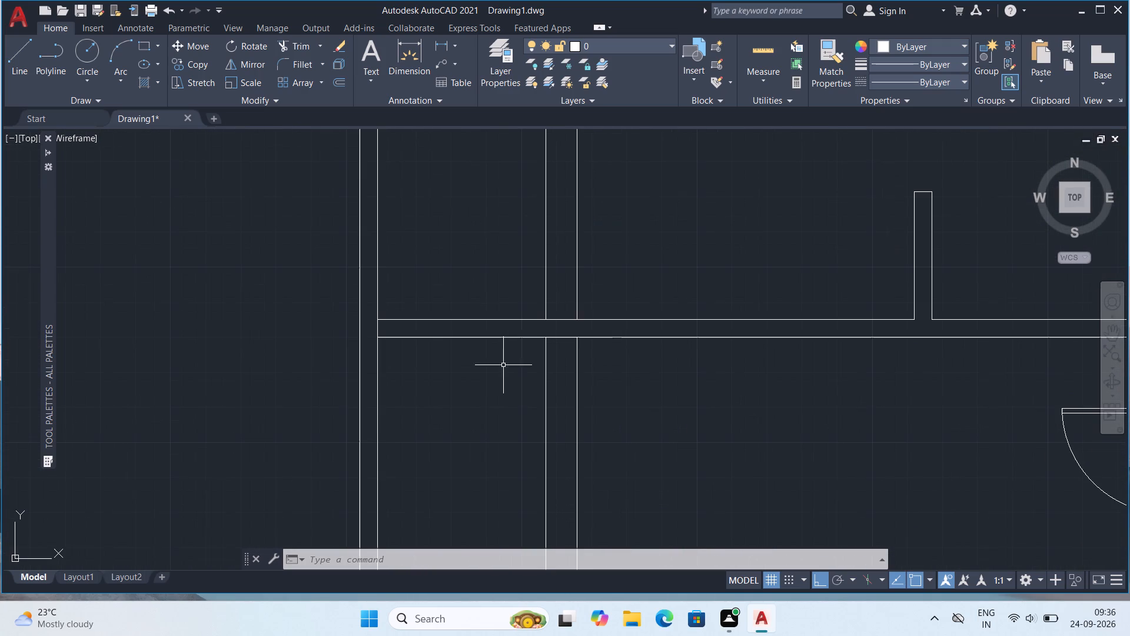
pyautogui.write('tr')
pyautogui.press('Return')
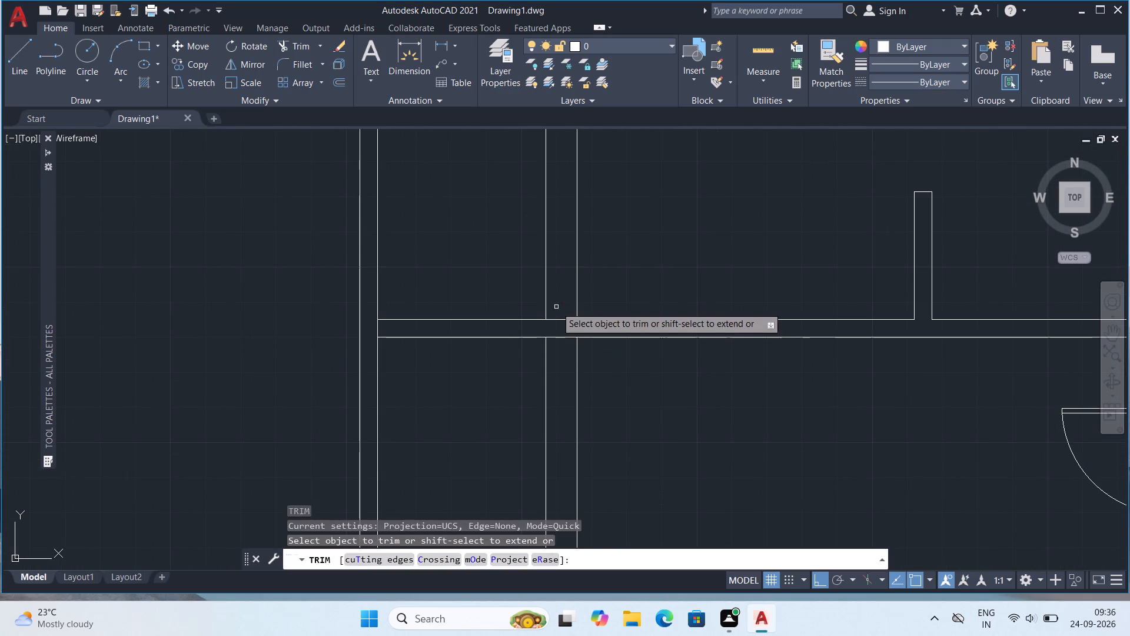
pyautogui.moveTo(558, 302); pyautogui.dragTo(575, 369)
pyautogui.click(378, 328)
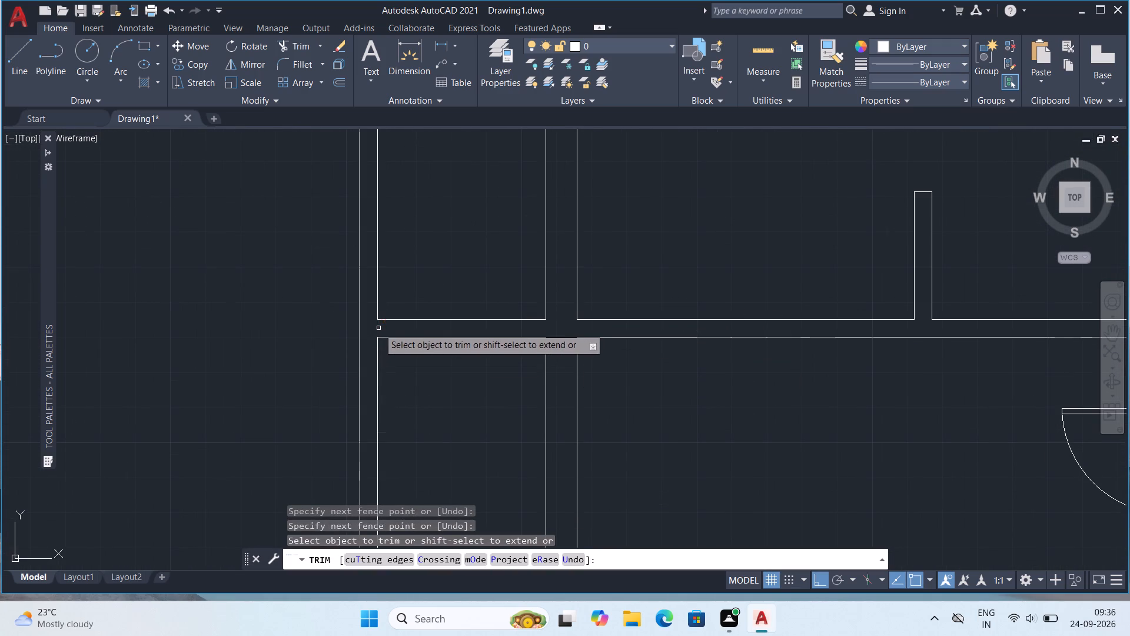
# Trim the left outer wall's inner line where the partition below the upper-left bedroom meets it.
pyautogui.scroll(-2, 443, 286)
pyautogui.moveTo(446, 246); pyautogui.dragTo(456, 448, button='middle')
pyautogui.scroll(2, 444, 269)
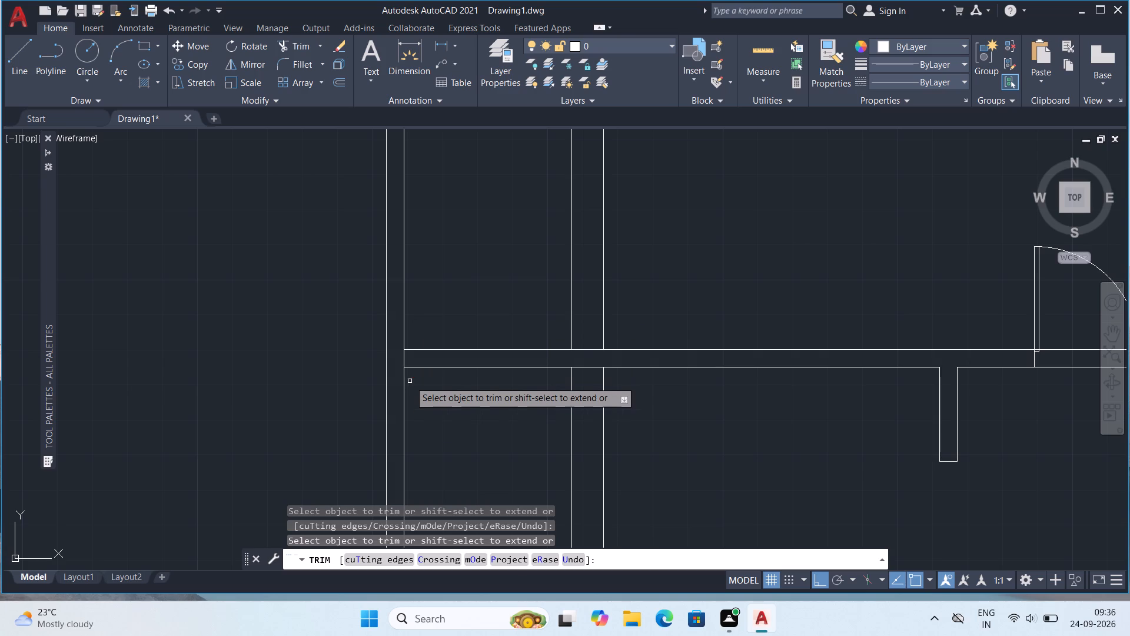
pyautogui.click(404, 360)
# Trim the top outer wall's inner line at its junctions with the five vertical partitions, and finish trimming.
pyautogui.scroll(-2, 473, 277)
pyautogui.moveTo(474, 245); pyautogui.dragTo(477, 457, button='middle')
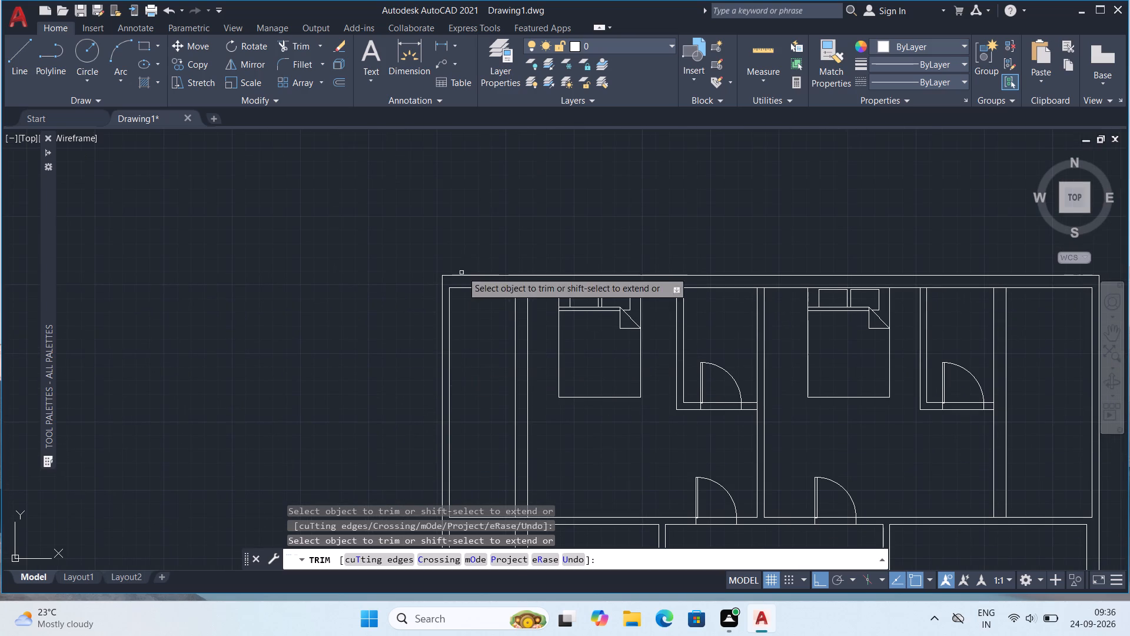
pyautogui.scroll(2, 674, 281)
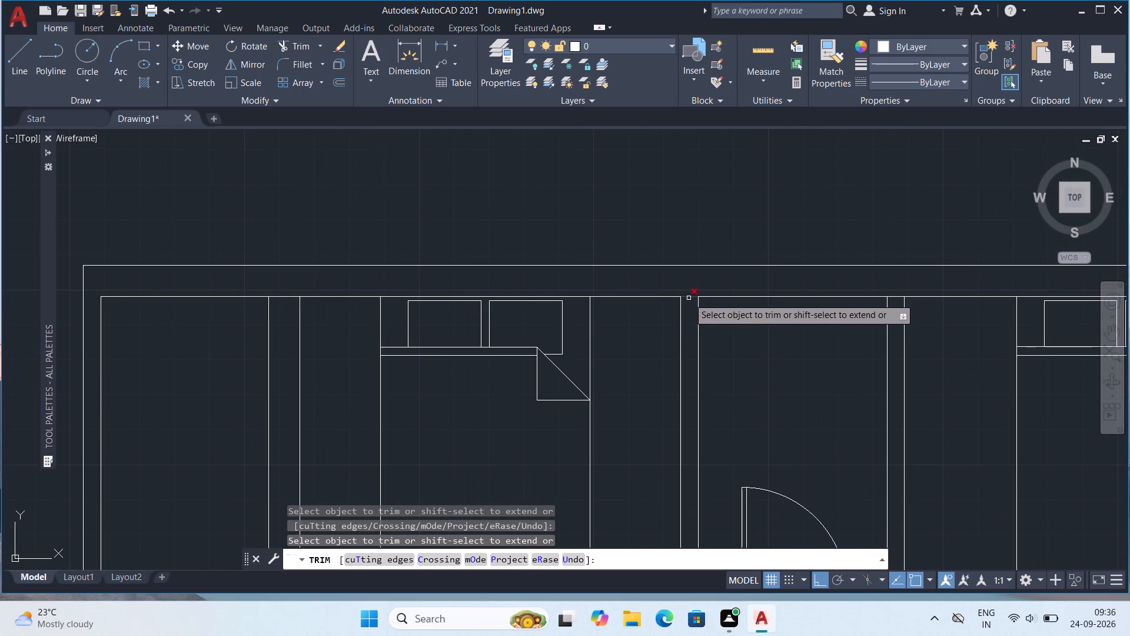
pyautogui.click(690, 297)
pyautogui.click(281, 297)
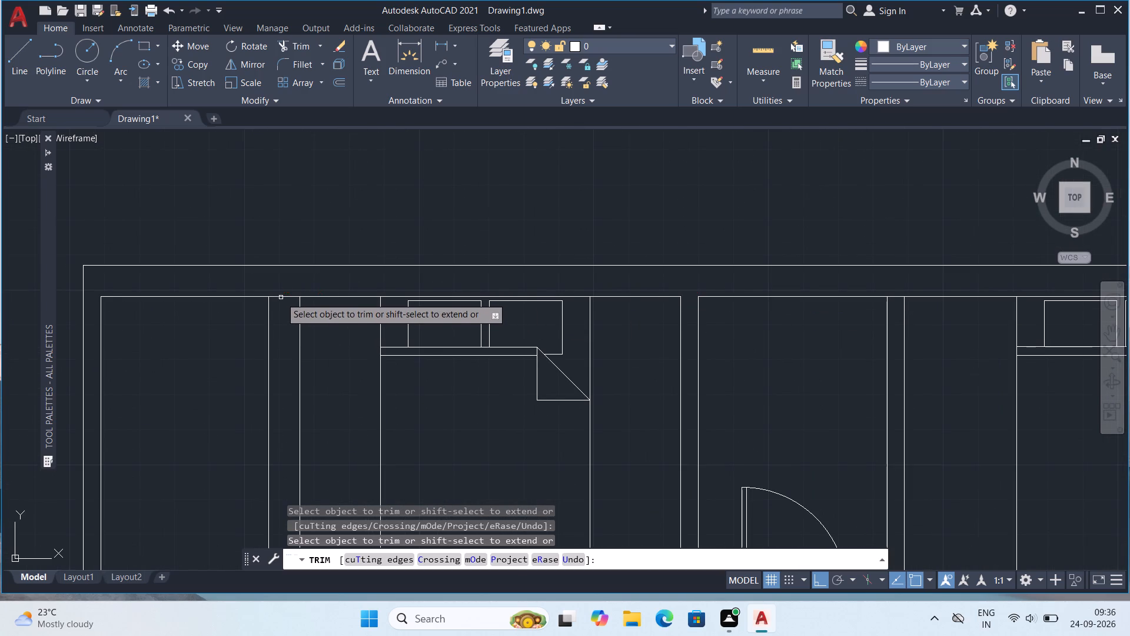
pyautogui.click(281, 294)
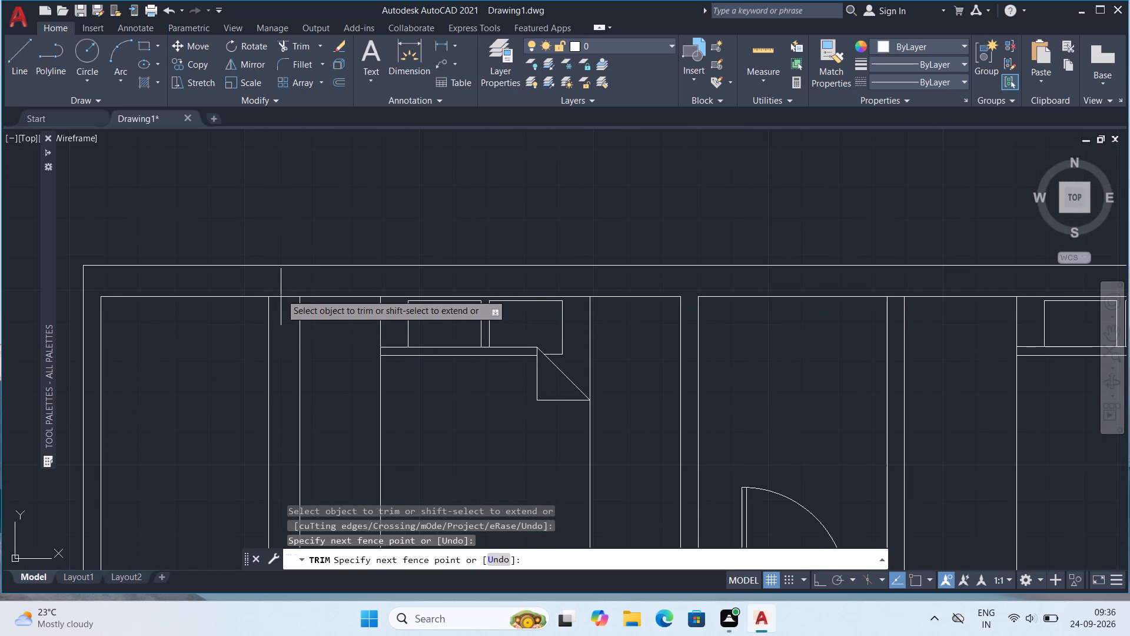
pyautogui.click(281, 300)
pyautogui.scroll(-1, 384, 287)
pyautogui.moveTo(867, 307); pyautogui.dragTo(536, 319, button='middle')
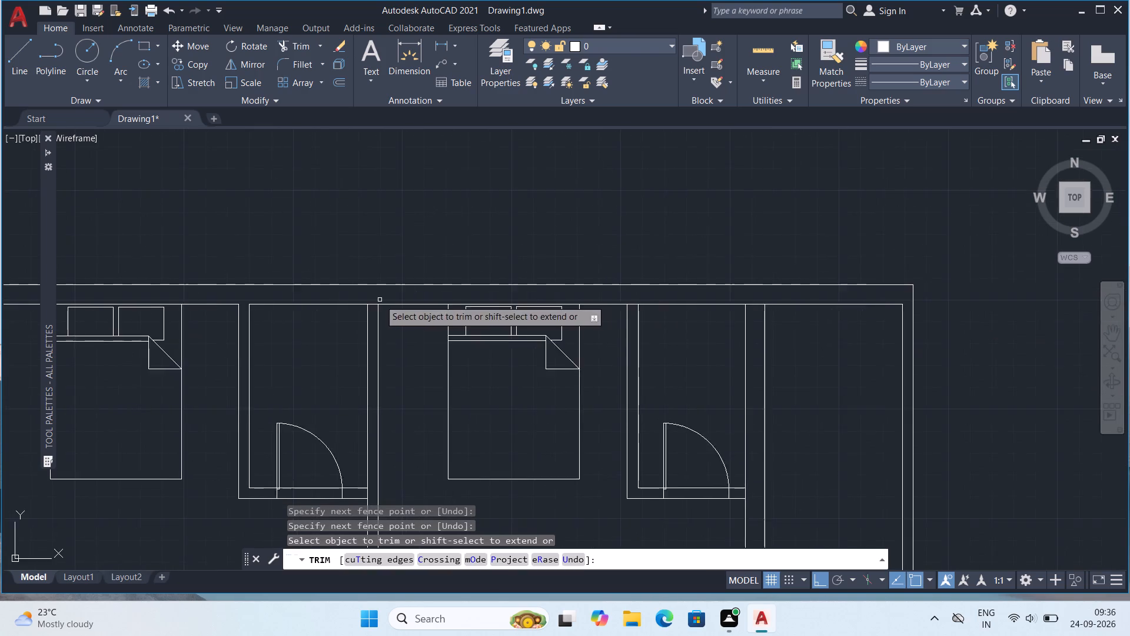
pyautogui.scroll(1, 370, 302)
pyautogui.click(374, 304)
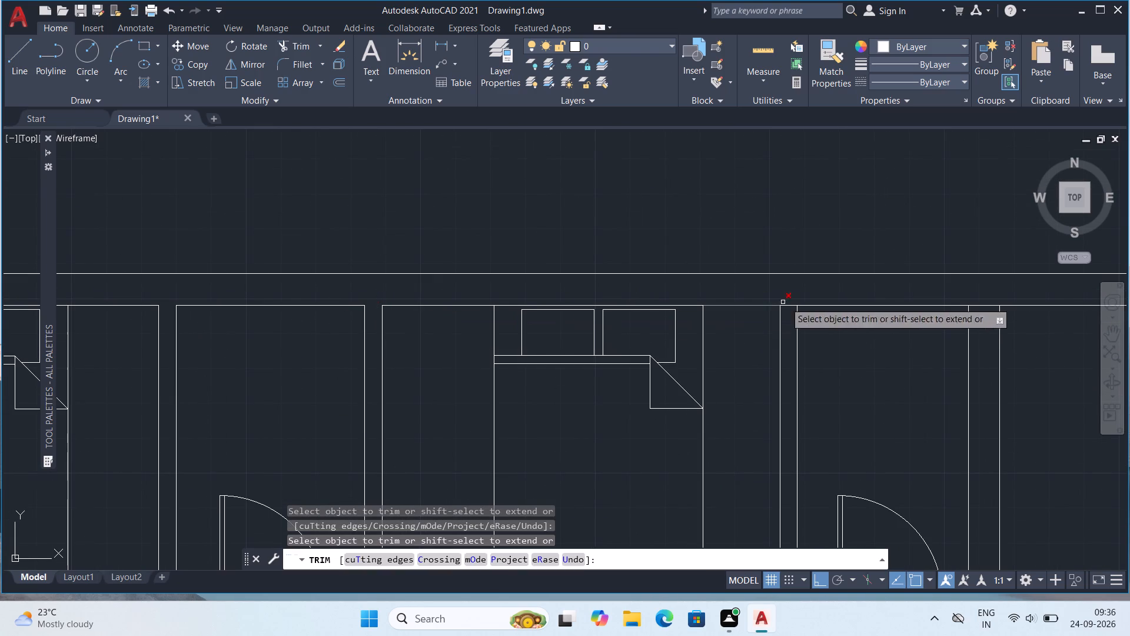
pyautogui.click(787, 306)
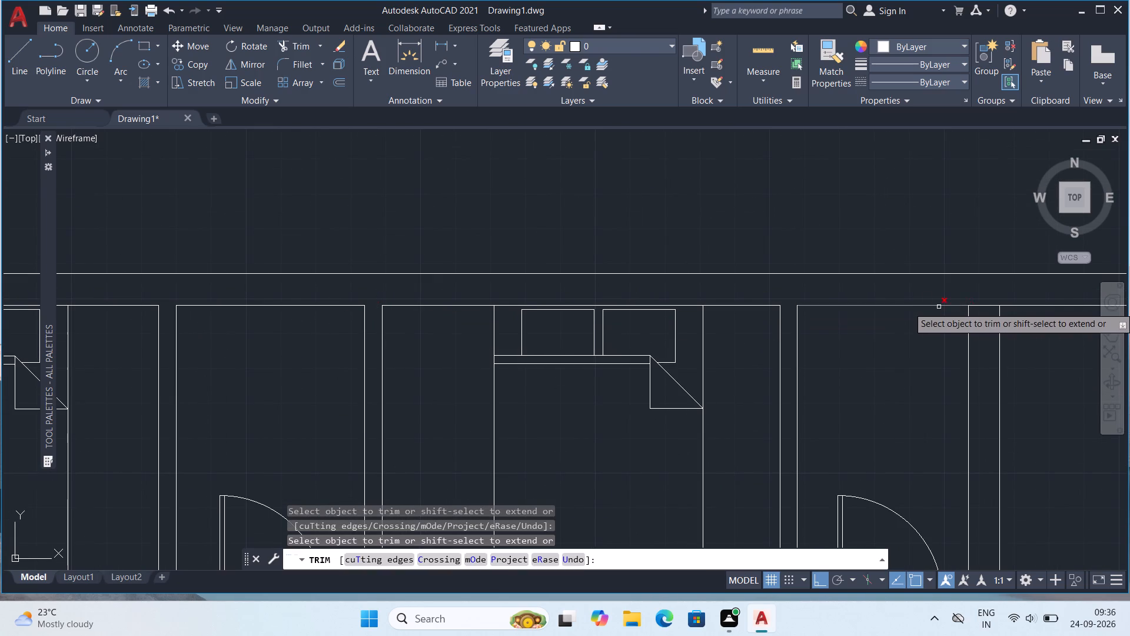
pyautogui.click(989, 306)
pyautogui.scroll(-2, 912, 316)
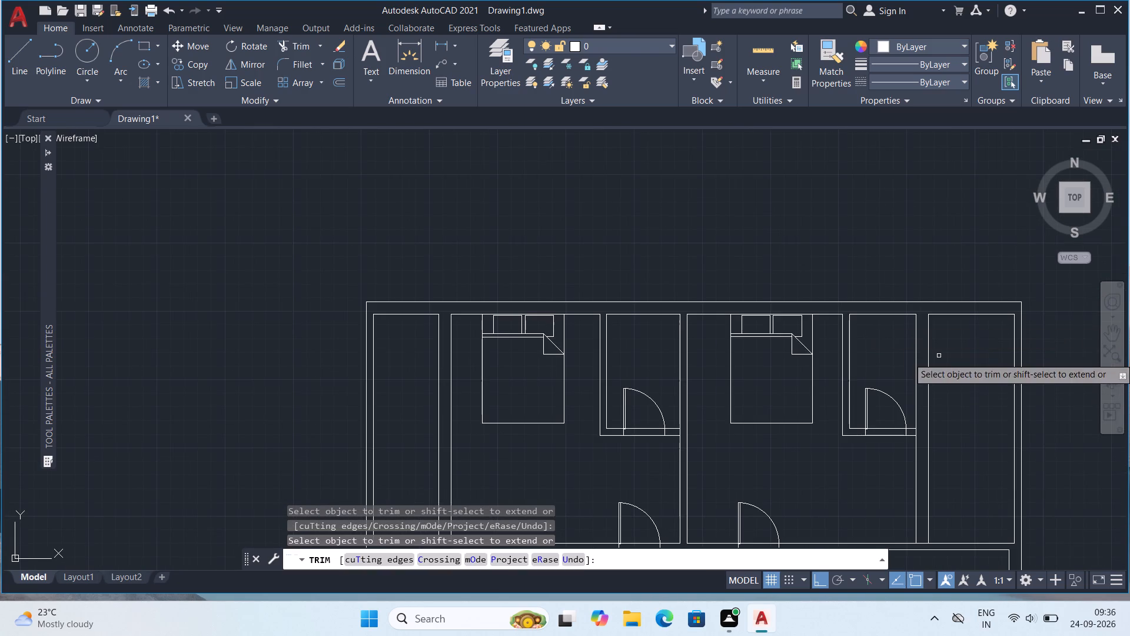
pyautogui.moveTo(1058, 377); pyautogui.dragTo(833, 270, button='middle')
pyautogui.scroll(-1, 827, 264)
pyautogui.moveTo(788, 458); pyautogui.dragTo(705, 297, button='middle')
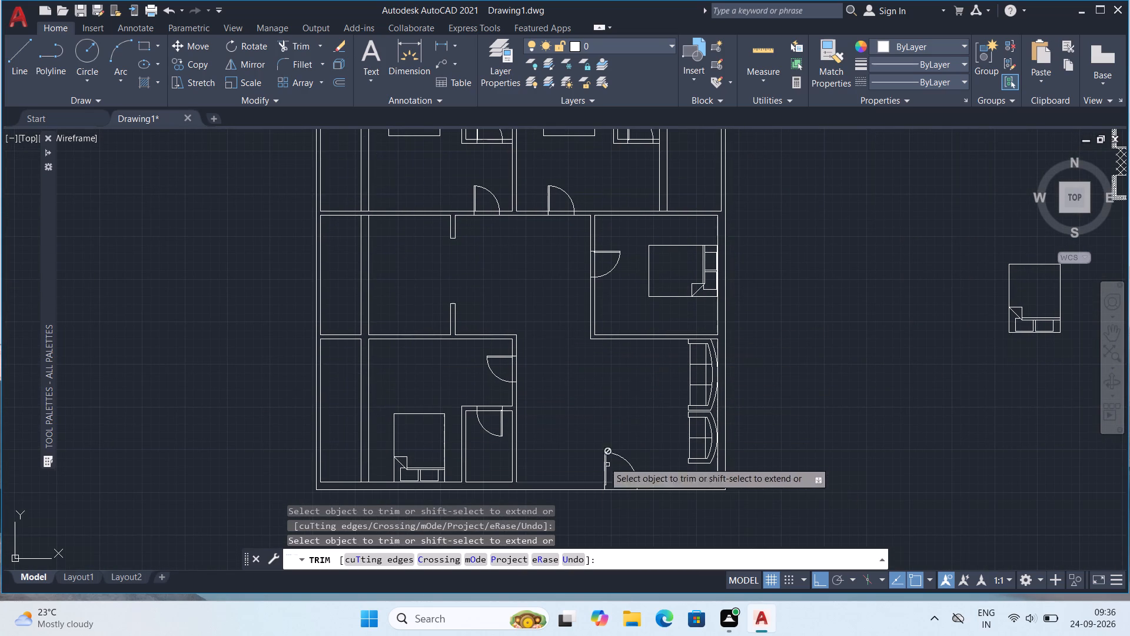
pyautogui.moveTo(592, 299); pyautogui.dragTo(604, 391, button='middle')
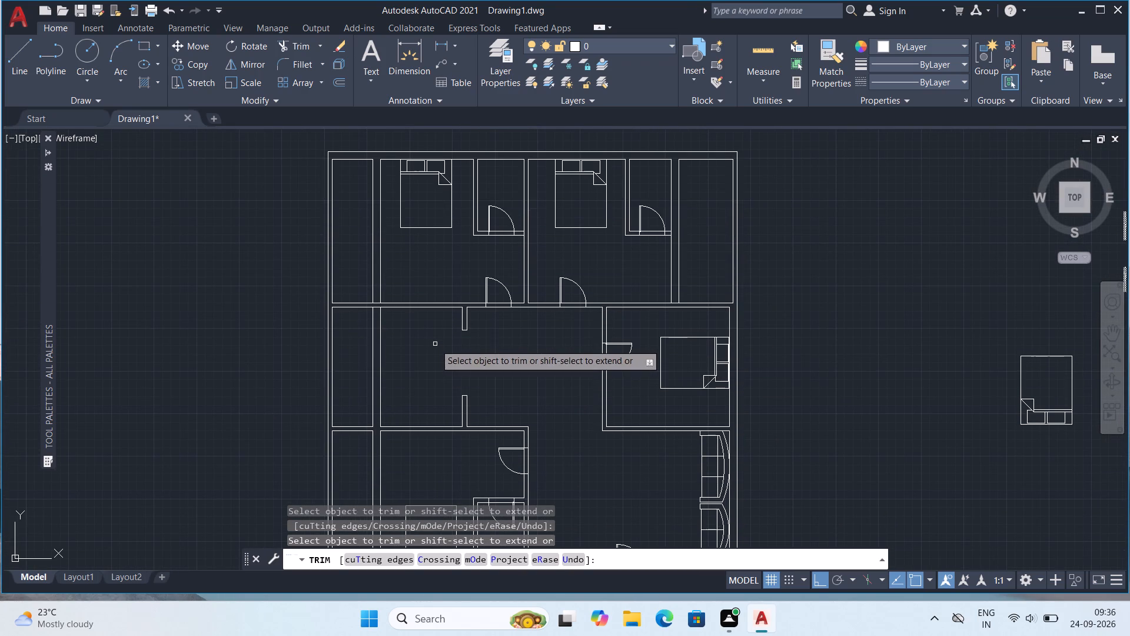
pyautogui.press('Escape')
# Rotate the spare kitchen layout block outside the house 90° clockwise about its lower-right corner.
pyautogui.scroll(-1, 890, 289)
pyautogui.moveTo(905, 325); pyautogui.dragTo(707, 280, button='middle')
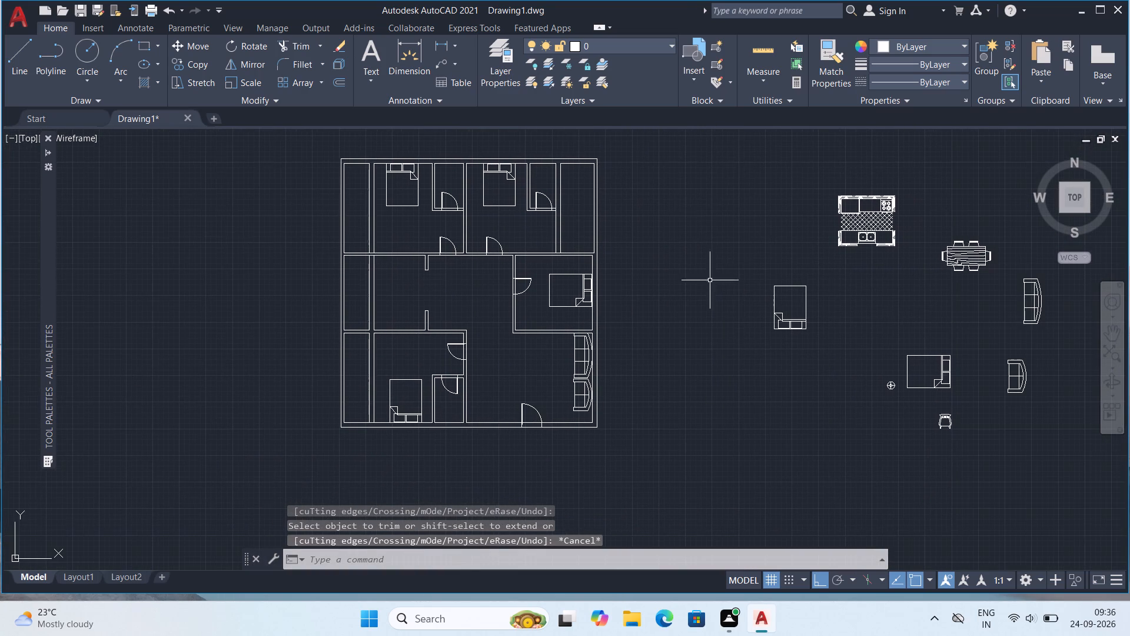
pyautogui.click(875, 224)
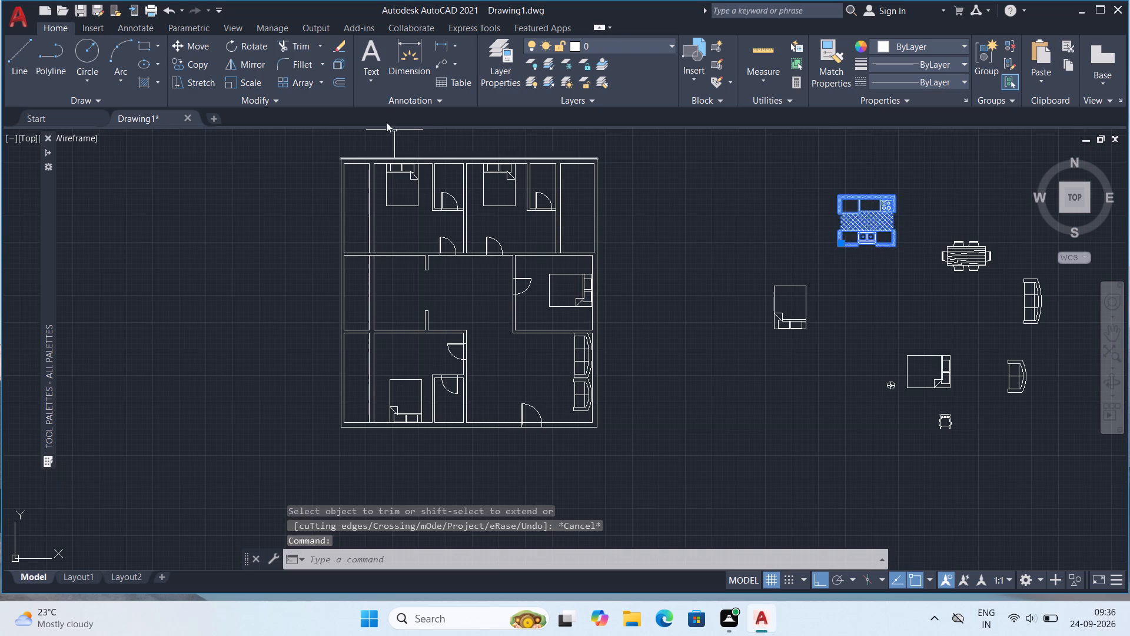
pyautogui.press('t')
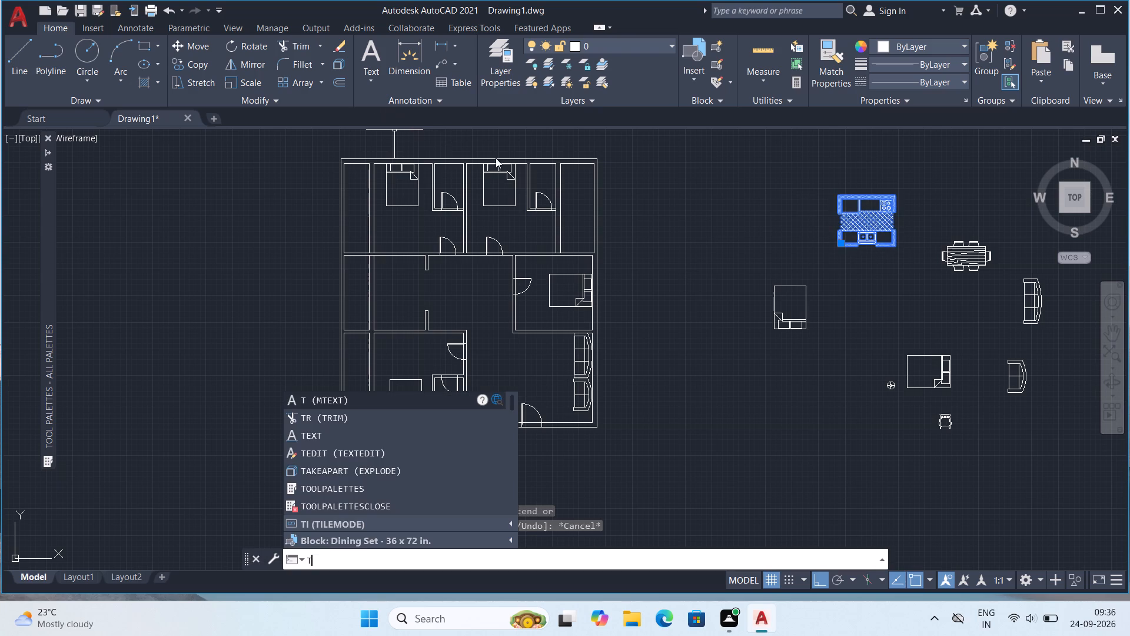
pyautogui.press('Escape')
pyautogui.write('ro')
pyautogui.press('Return')
pyautogui.click(888, 234)
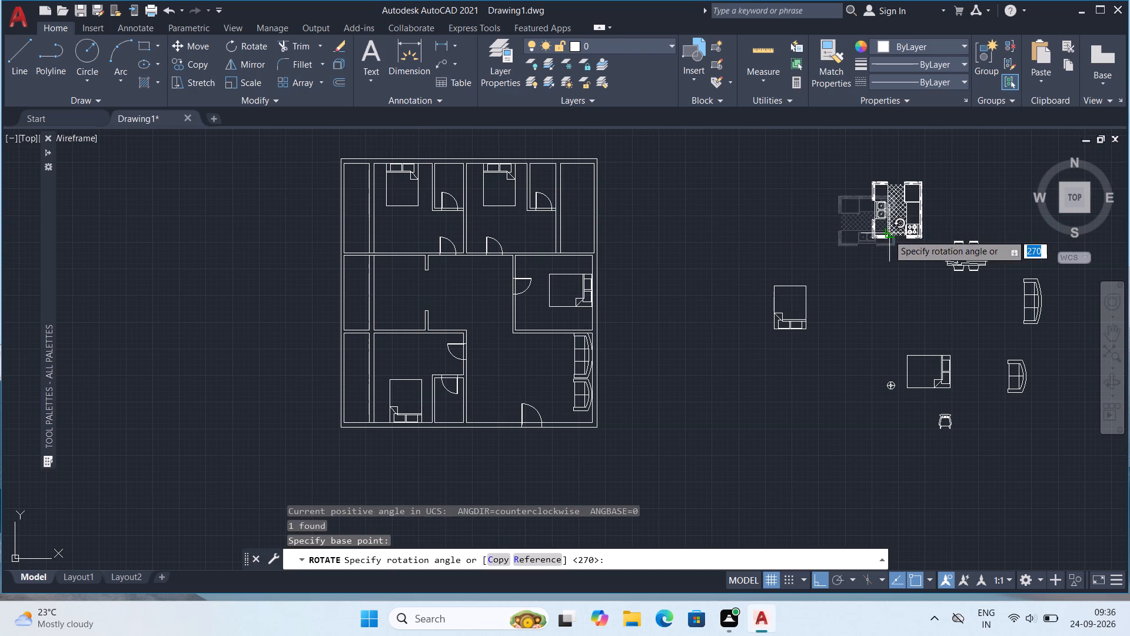
pyautogui.click(889, 284)
# Copy the rotated kitchen layout block to beside the house's left outer wall, level with the kitchen area.
pyautogui.click(883, 219)
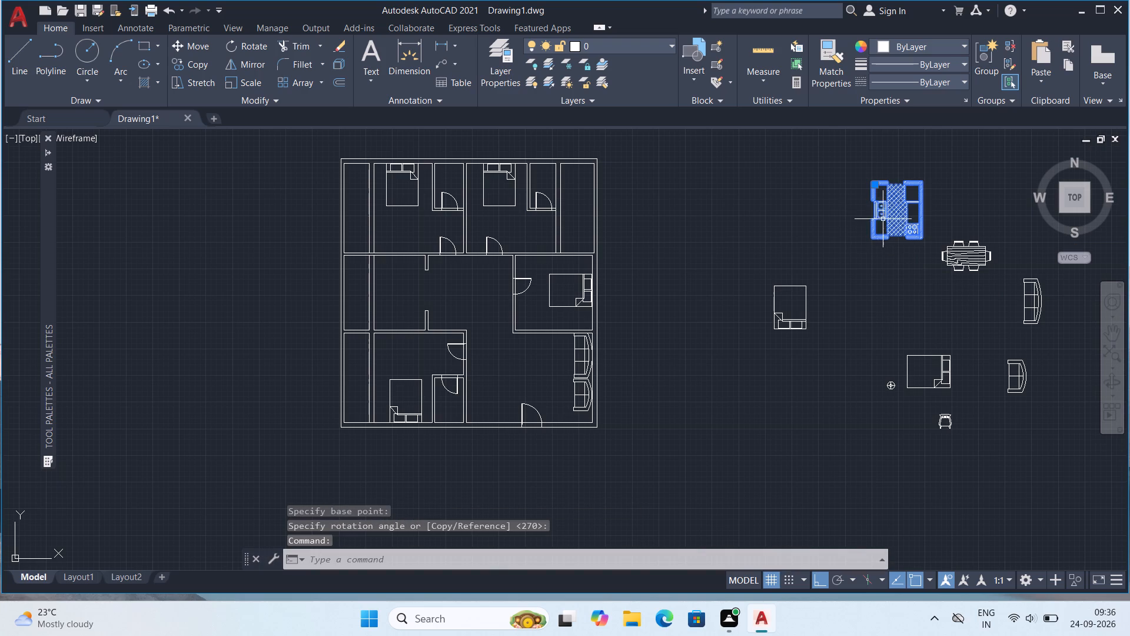
pyautogui.hotkey('ctrl', 'c')
pyautogui.hotkey('ctrl', 'v')
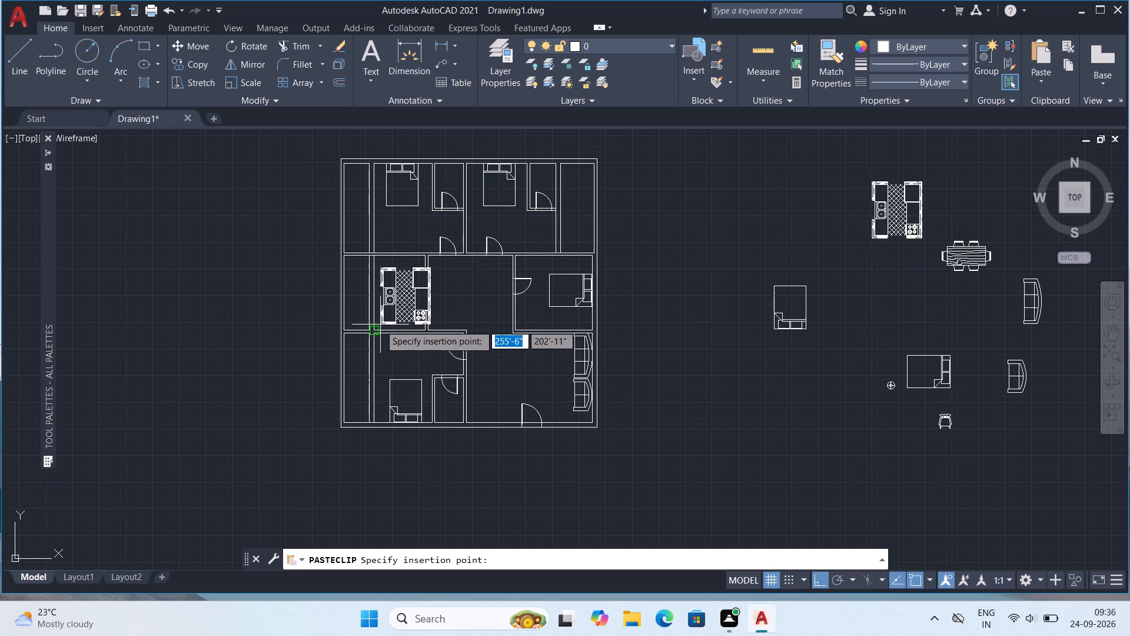
pyautogui.scroll(1, 375, 326)
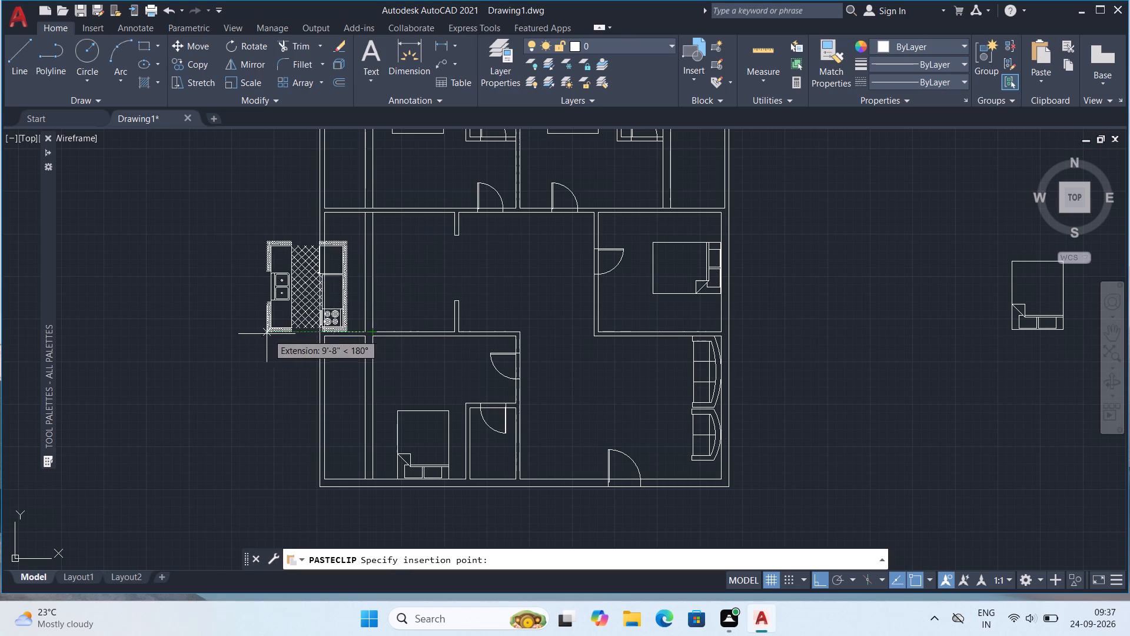
pyautogui.click(252, 331)
# Rotate the kitchen layout copy at the left outer wall 90° counterclockwise about its lower-left corner.
pyautogui.click(300, 318)
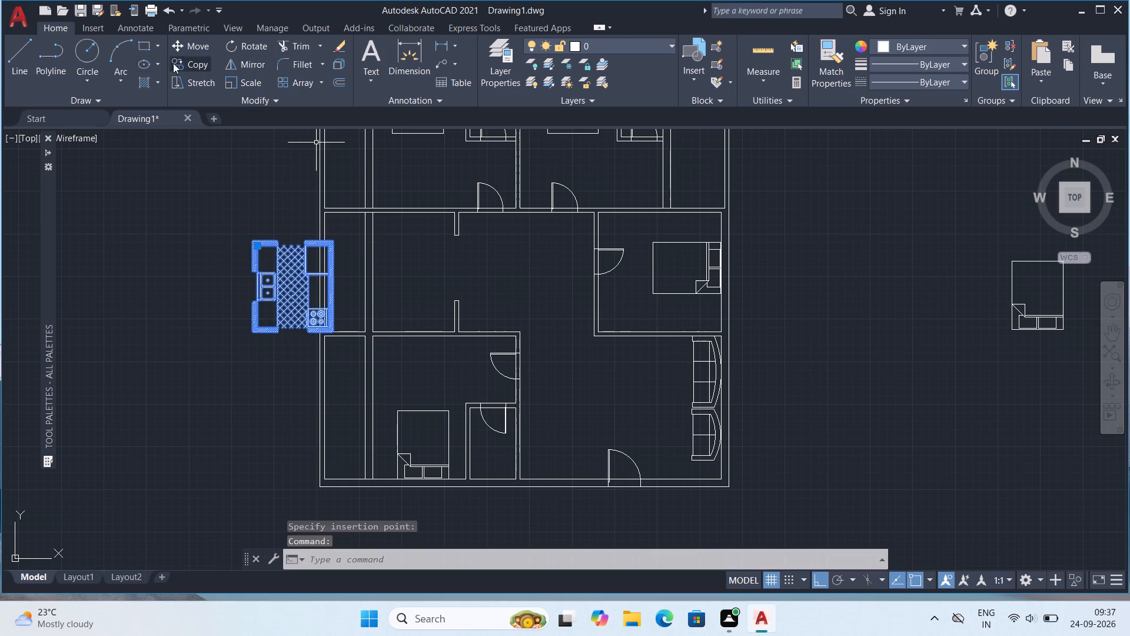
pyautogui.click(238, 44)
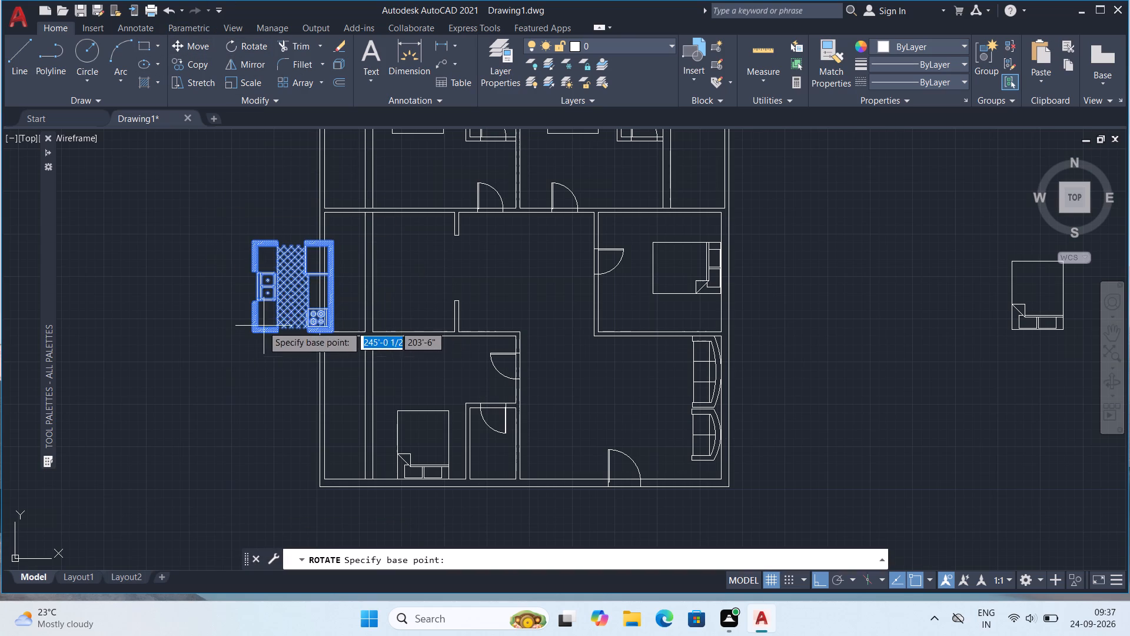
pyautogui.click(260, 324)
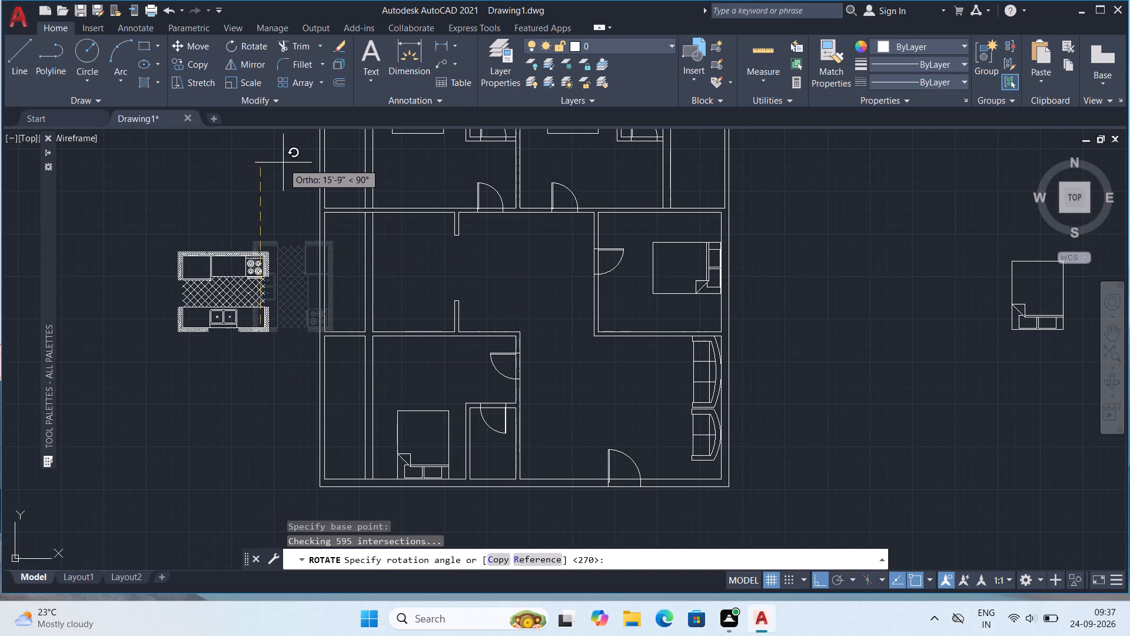
pyautogui.click(283, 161)
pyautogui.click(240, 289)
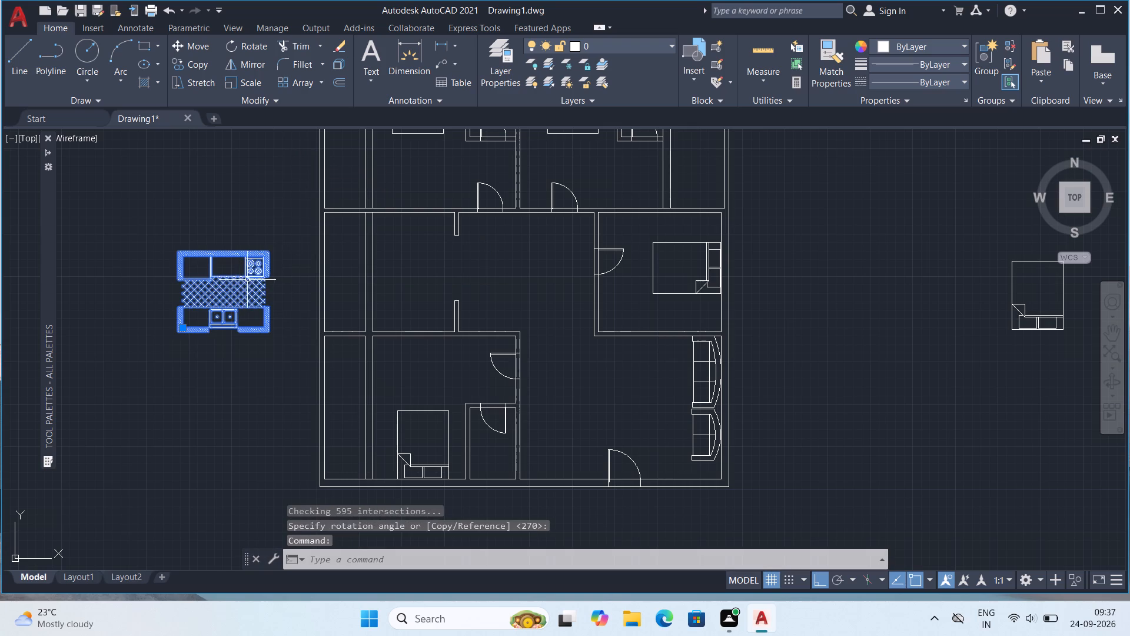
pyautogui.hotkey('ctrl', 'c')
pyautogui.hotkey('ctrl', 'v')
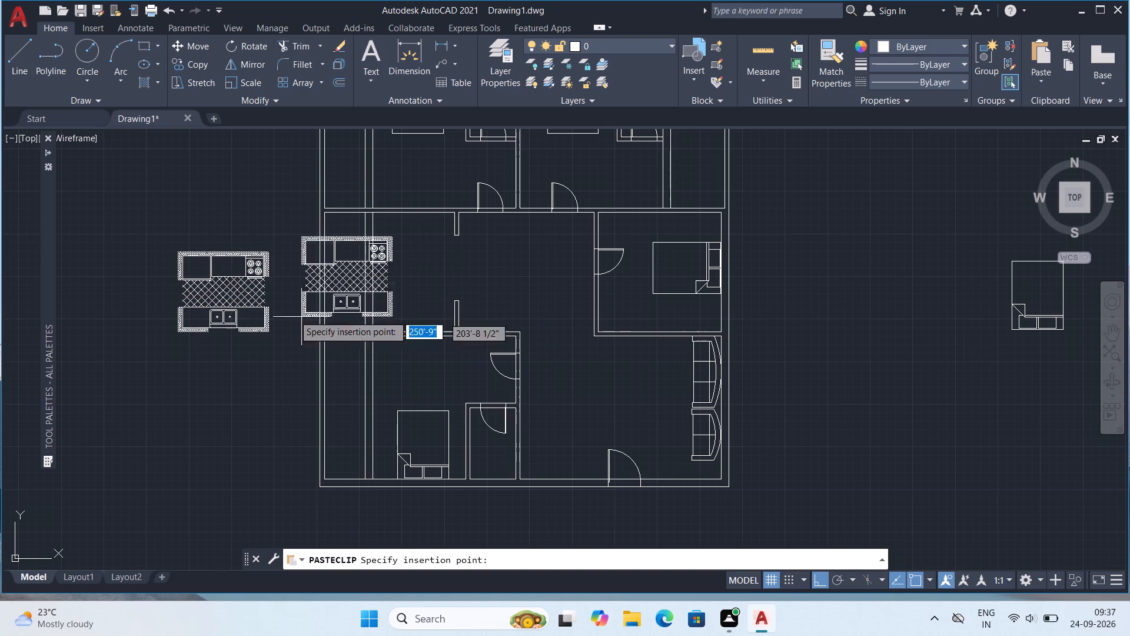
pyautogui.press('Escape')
# Scale the kitchen layout copy outside the left outer wall freehand, slightly larger, about its lower-left corner.
pyautogui.click(192, 271)
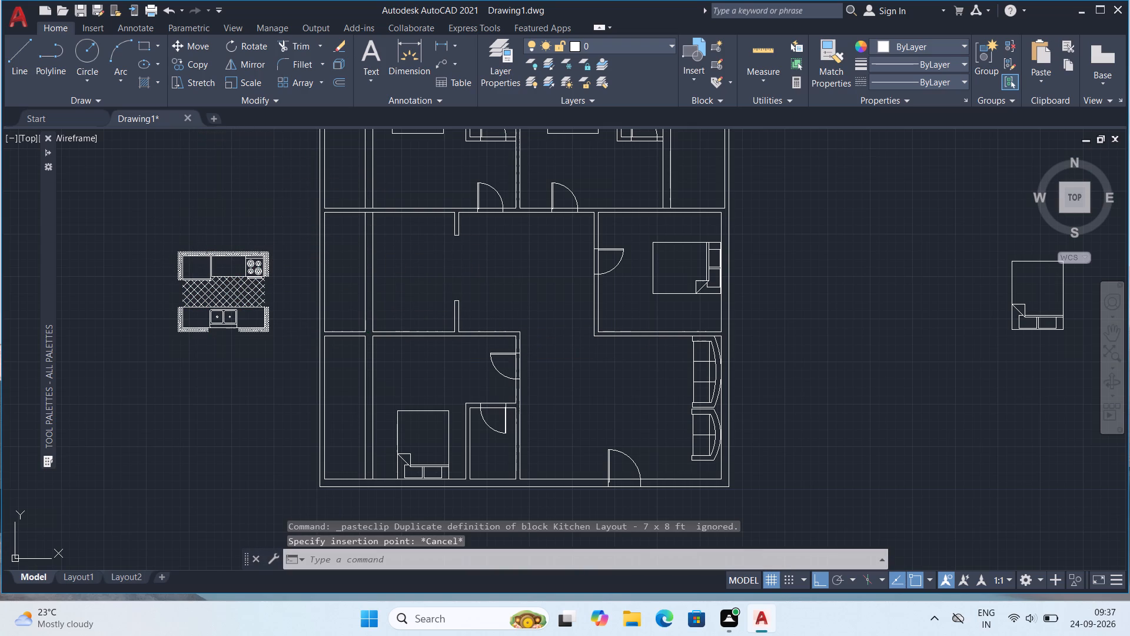
pyautogui.click(208, 291)
pyautogui.click(211, 281)
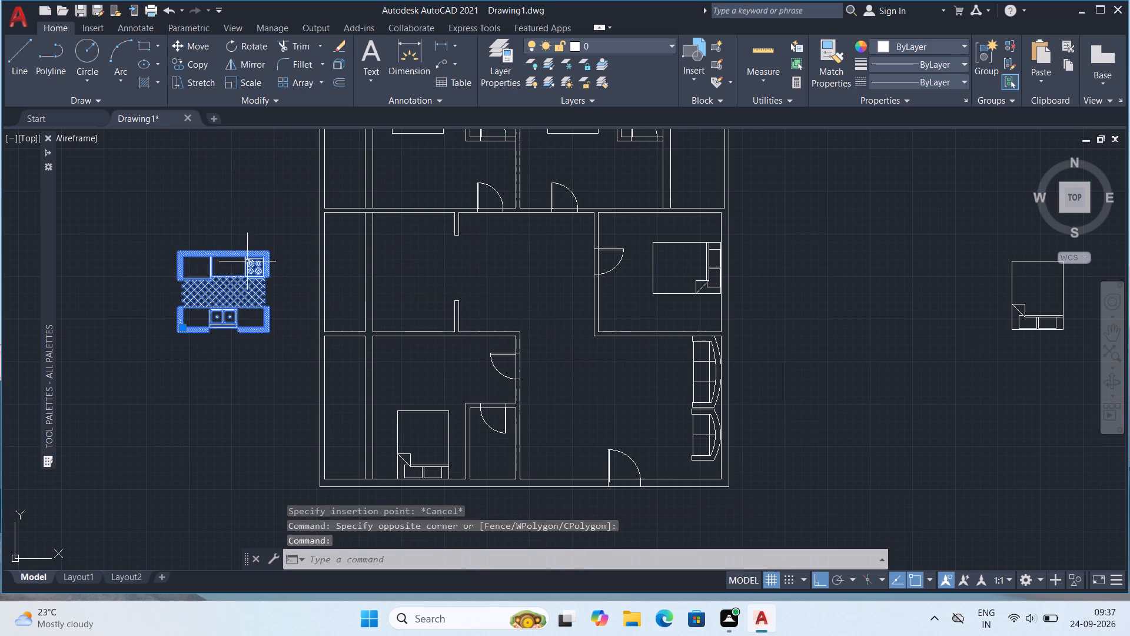
pyautogui.press('s')
pyautogui.press('x')
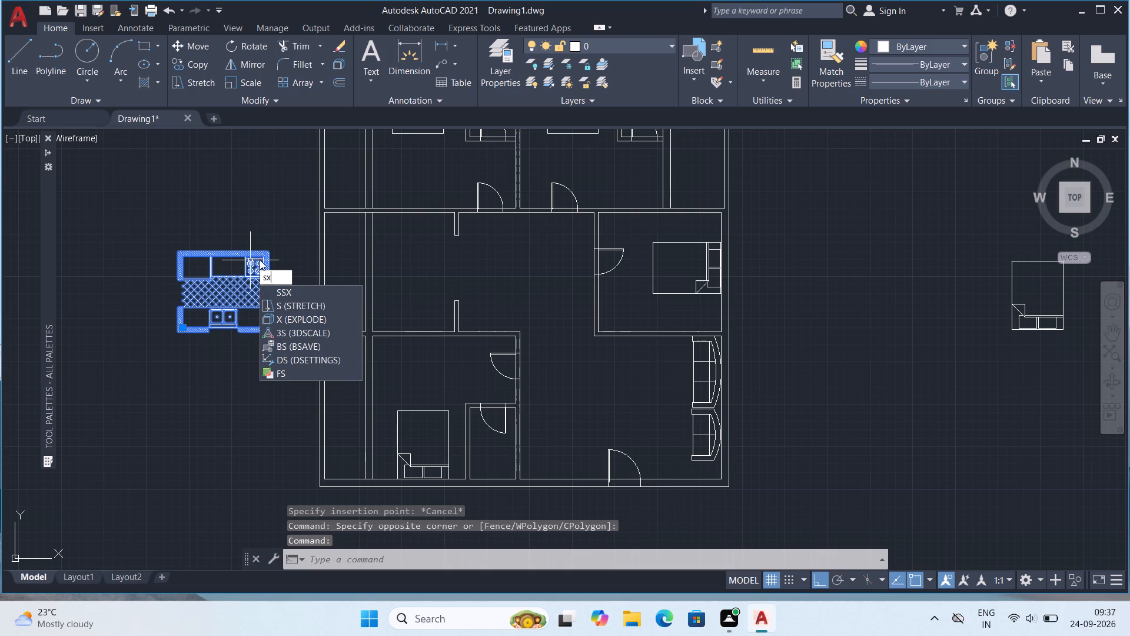
pyautogui.press('BackSpace')
pyautogui.press('c')
pyautogui.press('Return')
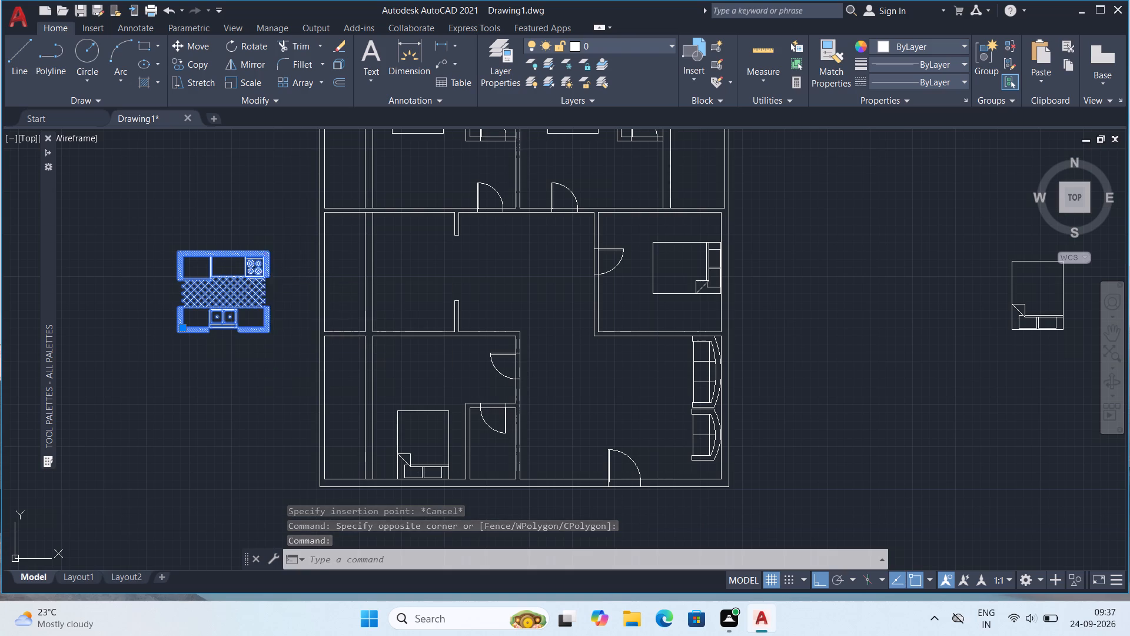
pyautogui.click(182, 333)
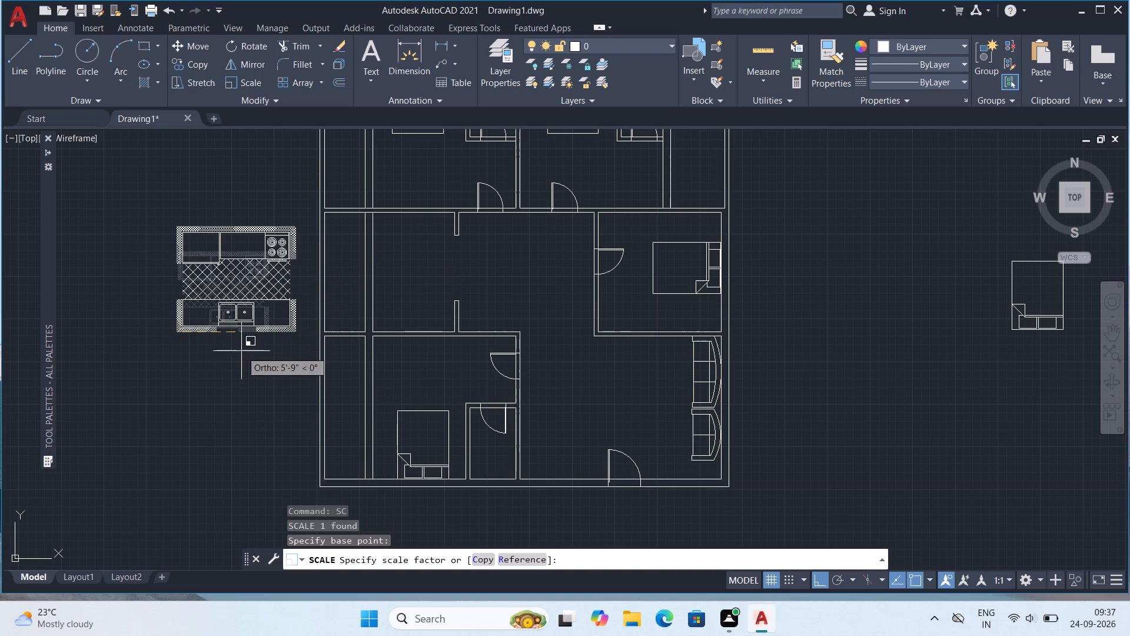
pyautogui.click(228, 342)
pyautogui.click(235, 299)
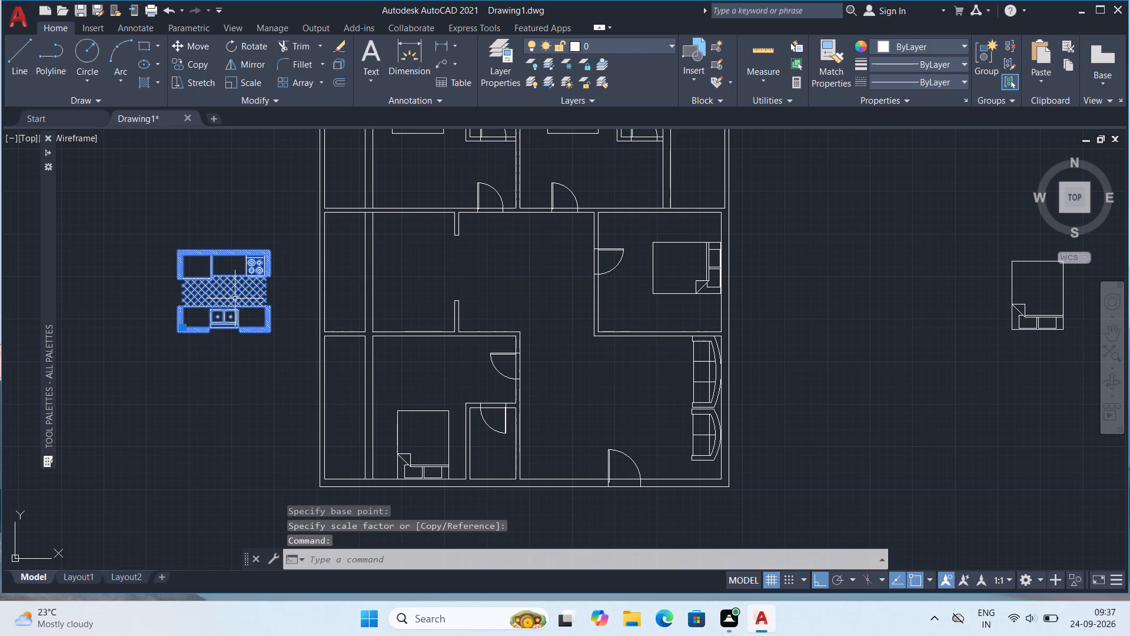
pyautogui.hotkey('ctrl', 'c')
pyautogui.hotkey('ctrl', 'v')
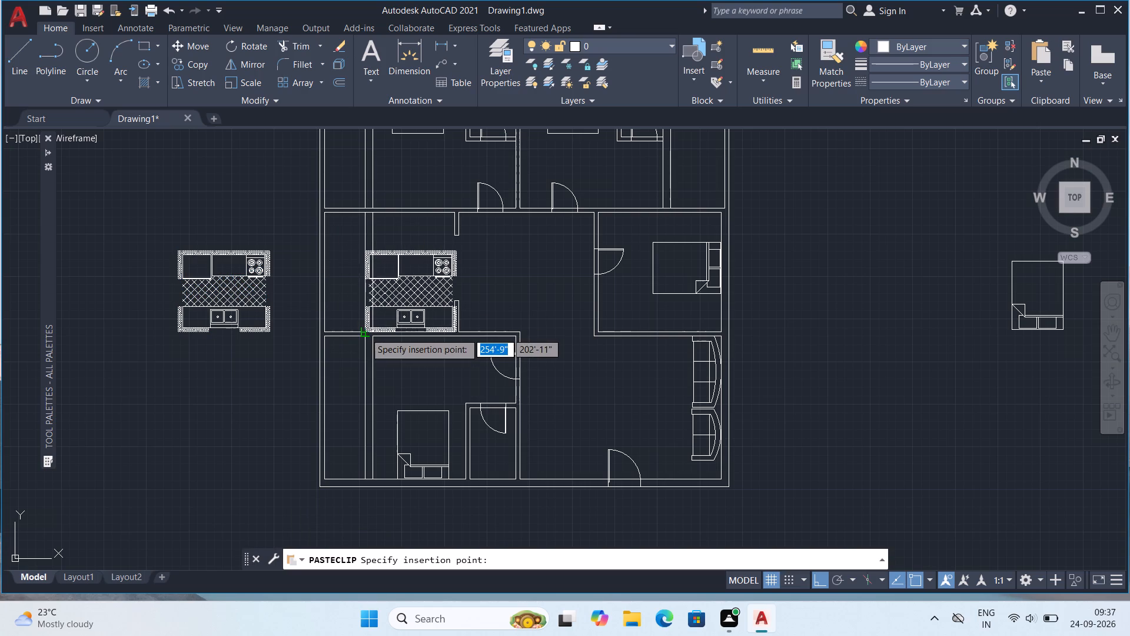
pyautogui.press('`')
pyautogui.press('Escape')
# Scale the kitchen layout copy down about its lower-left corner, picking a point about 2'-10" directly below it.
pyautogui.click(194, 284)
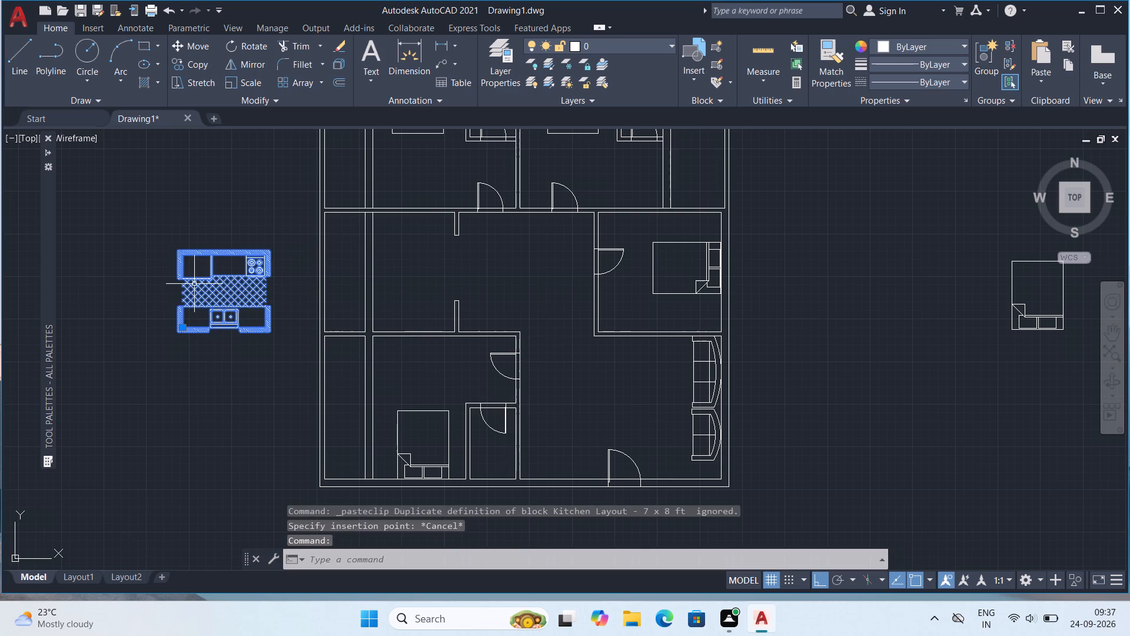
pyautogui.write('sc')
pyautogui.press('Return')
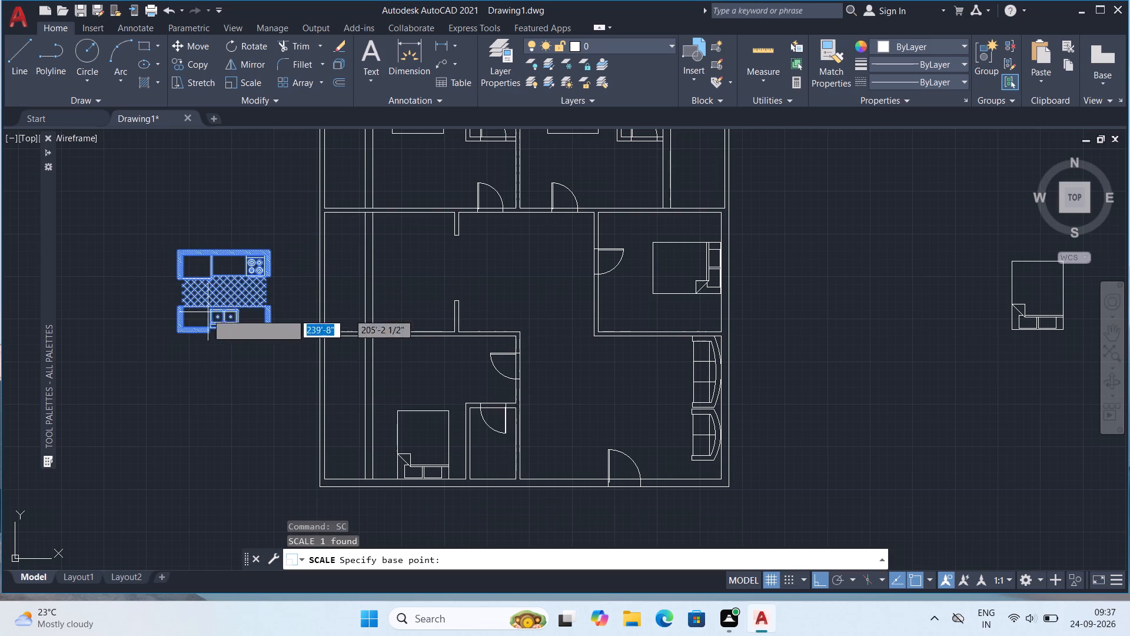
pyautogui.click(178, 329)
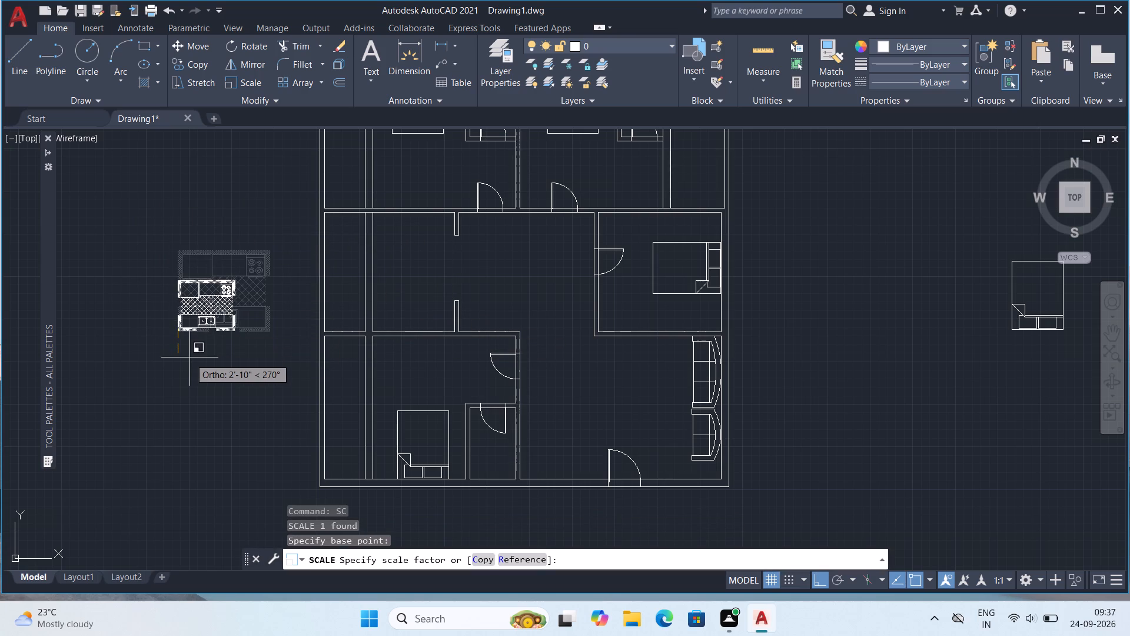
pyautogui.click(190, 357)
# Copy the reduced kitchen layout into the room above the lower-left bedroom, along its bottom wall near the left vertical partition.
pyautogui.click(198, 306)
pyautogui.hotkey('ctrl', 'c')
pyautogui.hotkey('ctrl', 'v')
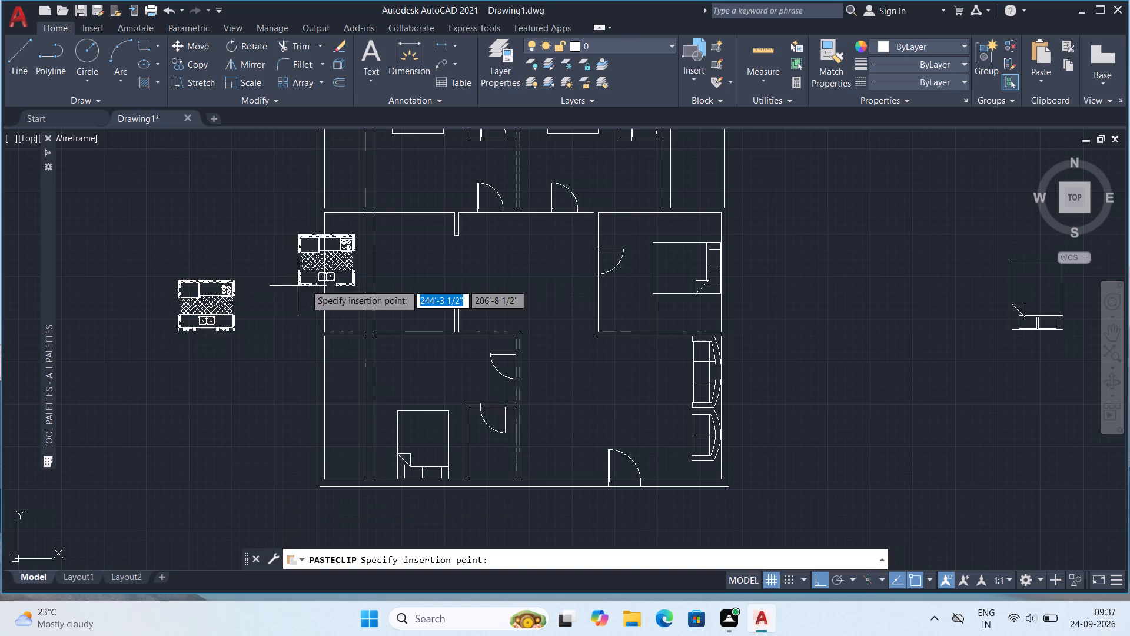
pyautogui.click(382, 330)
# Delete the leftover kitchen layout copy outside the left outer wall.
pyautogui.click(198, 296)
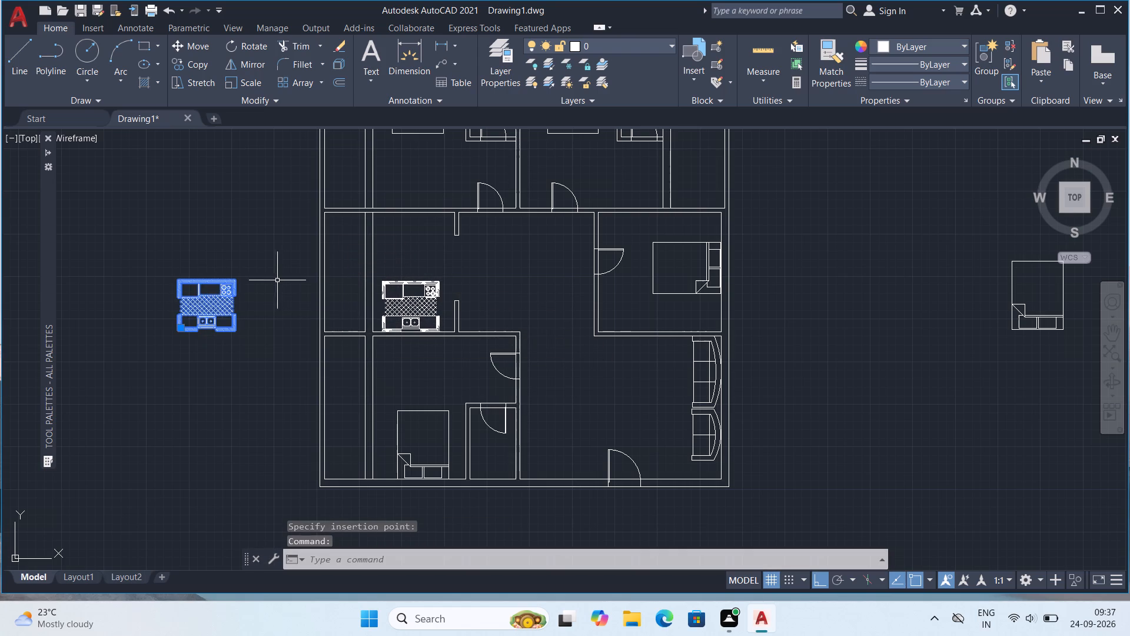
pyautogui.press('Delete')
# Scale the dining table set beside the source furniture freehand to roughly half size, about its lower-left corner.
pyautogui.moveTo(546, 324); pyautogui.dragTo(499, 366, button='middle')
pyautogui.moveTo(569, 372); pyautogui.dragTo(532, 349, button='middle')
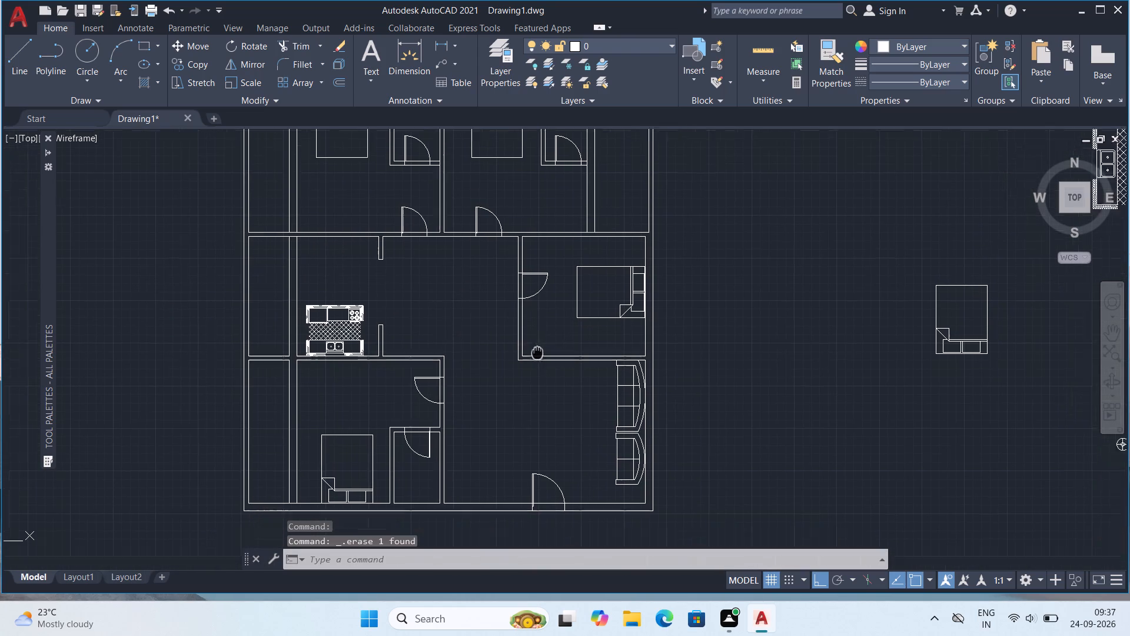
pyautogui.moveTo(532, 349); pyautogui.dragTo(488, 344, button='middle')
pyautogui.scroll(-1, 470, 340)
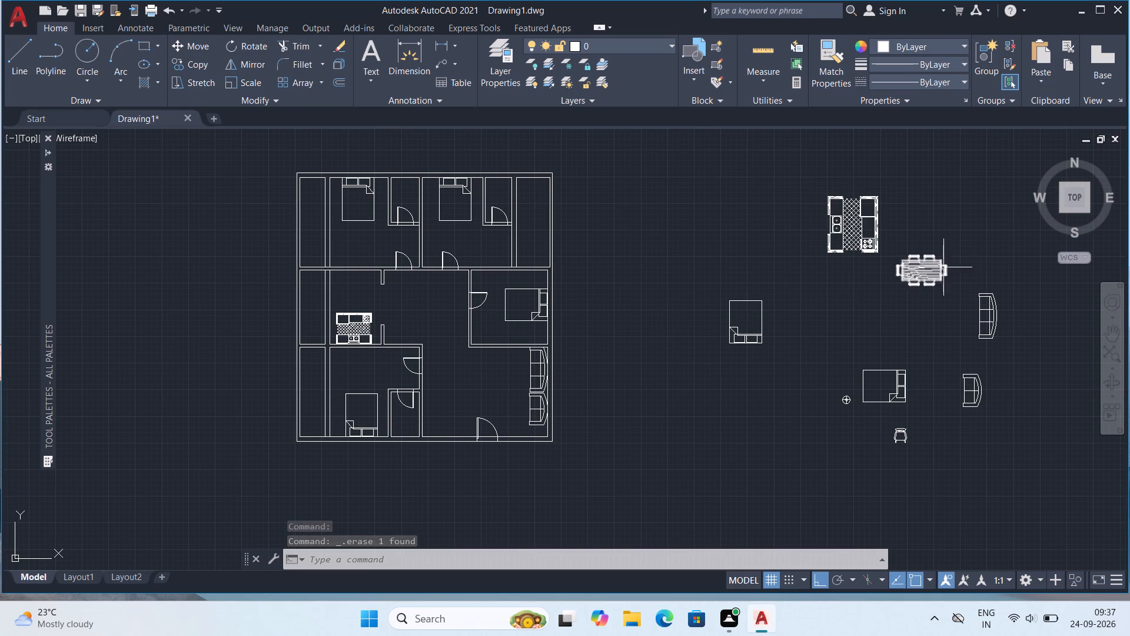
pyautogui.click(942, 270)
pyautogui.press('s')
pyautogui.press('c')
pyautogui.press('Return')
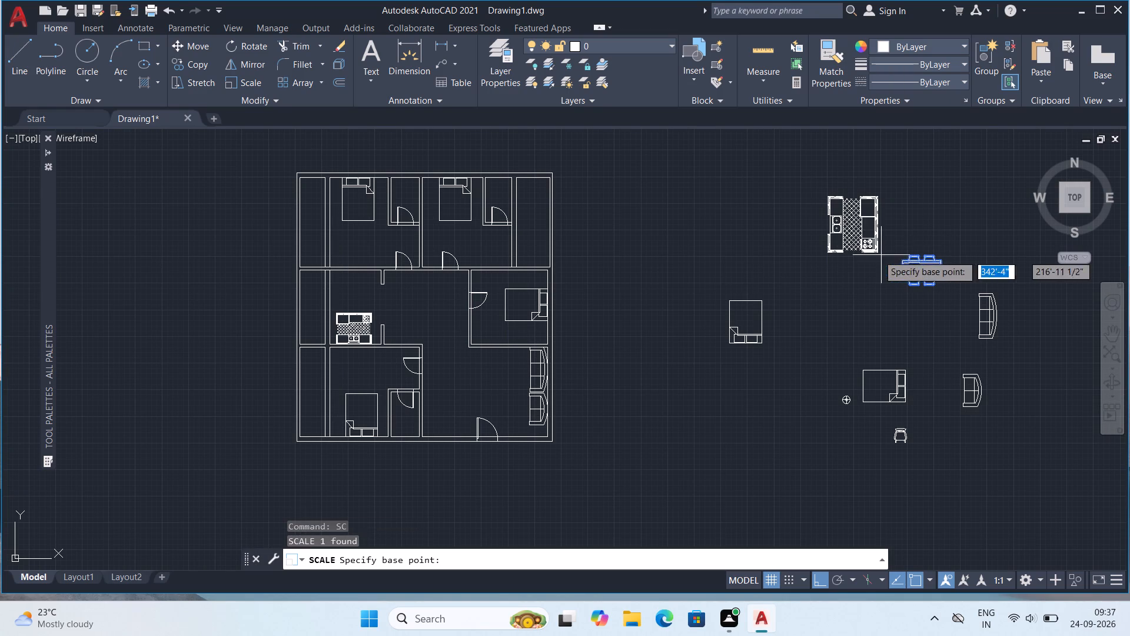
pyautogui.scroll(2, 878, 261)
pyautogui.click(939, 306)
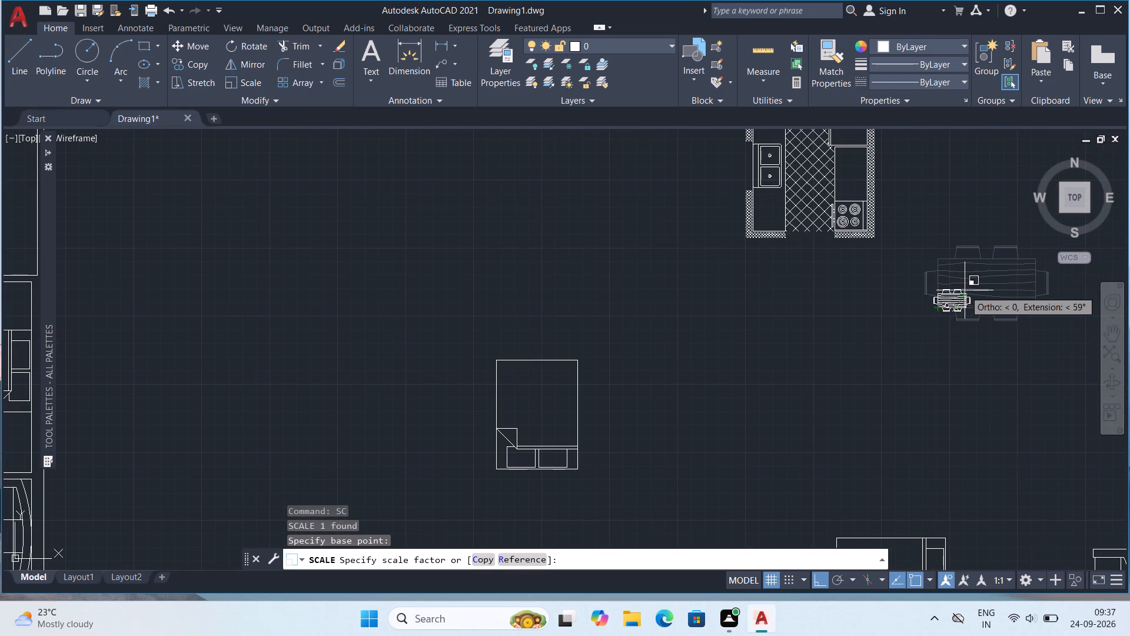
pyautogui.click(964, 310)
# Copy the reduced dining table set into the open central area, between the kitchen and the right-hand bedroom.
pyautogui.click(962, 298)
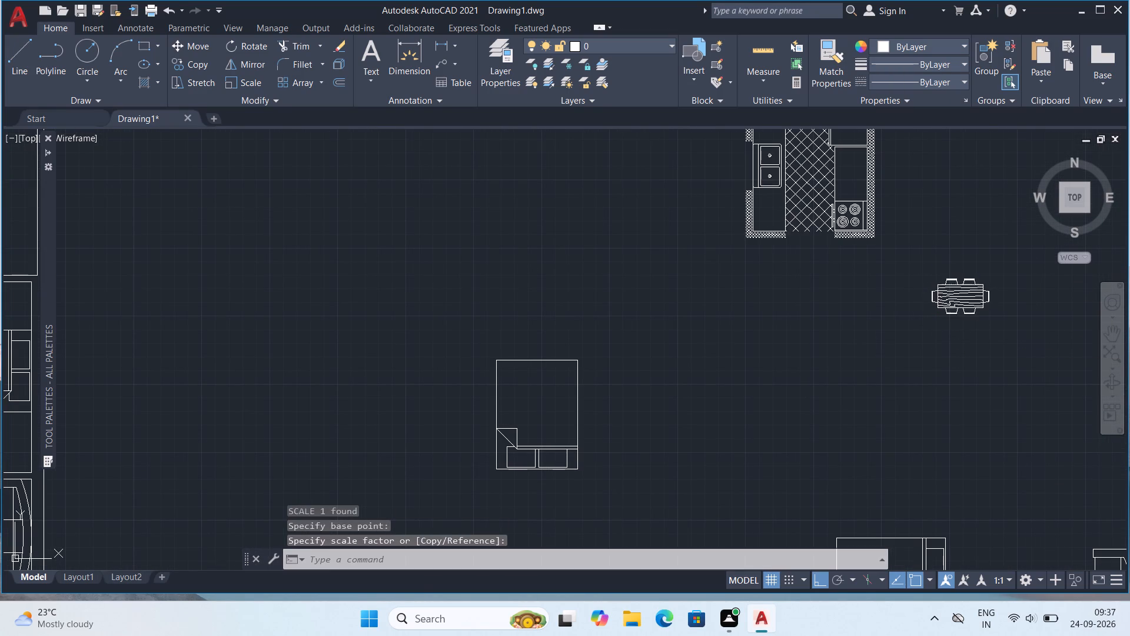
pyautogui.hotkey('ctrl', 'c')
pyautogui.hotkey('ctrl', 'v')
pyautogui.moveTo(364, 270); pyautogui.dragTo(909, 290, button='middle')
pyautogui.scroll(1, 909, 289)
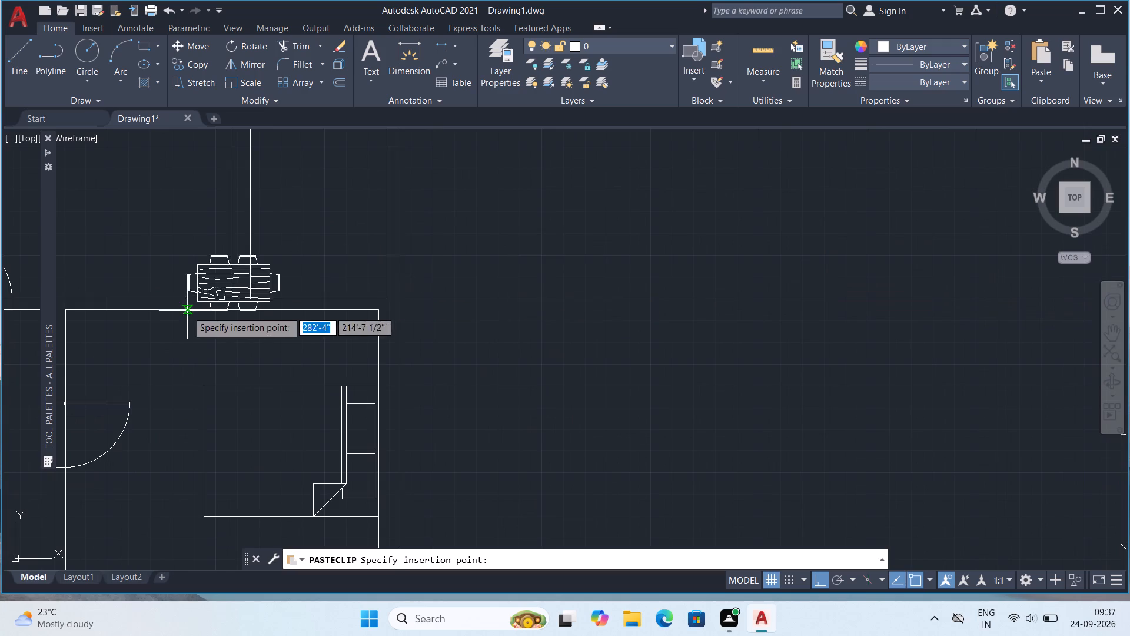
pyautogui.moveTo(187, 353); pyautogui.dragTo(752, 264, button='middle')
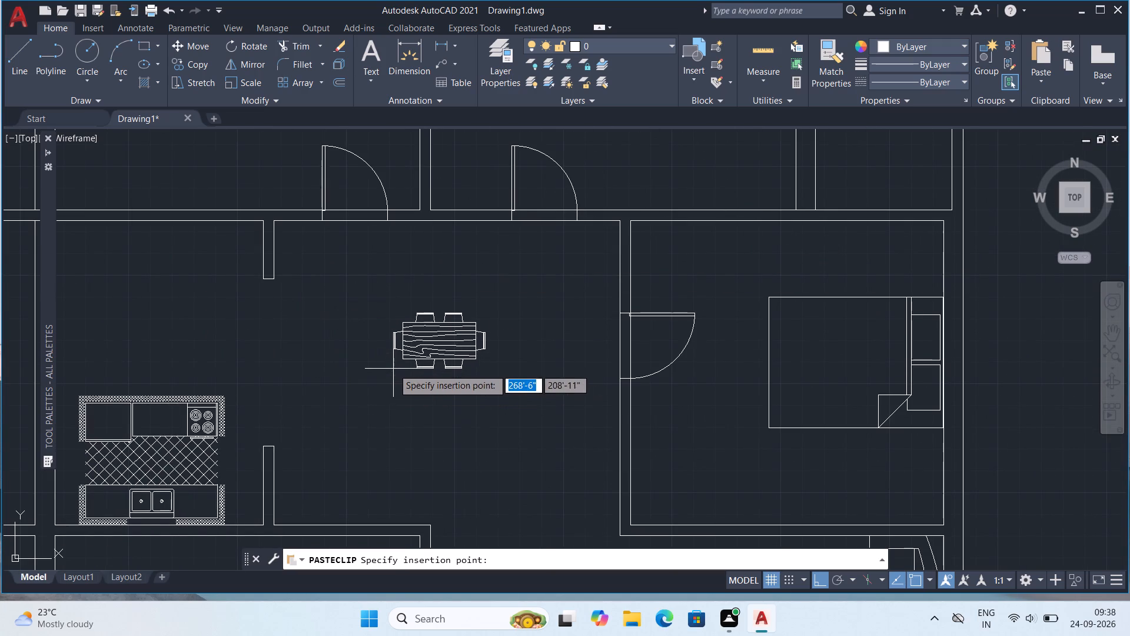
pyautogui.click(372, 350)
# Copy the chair from the source furniture into the narrow upper-right room, near its top wall.
pyautogui.scroll(-2, 407, 341)
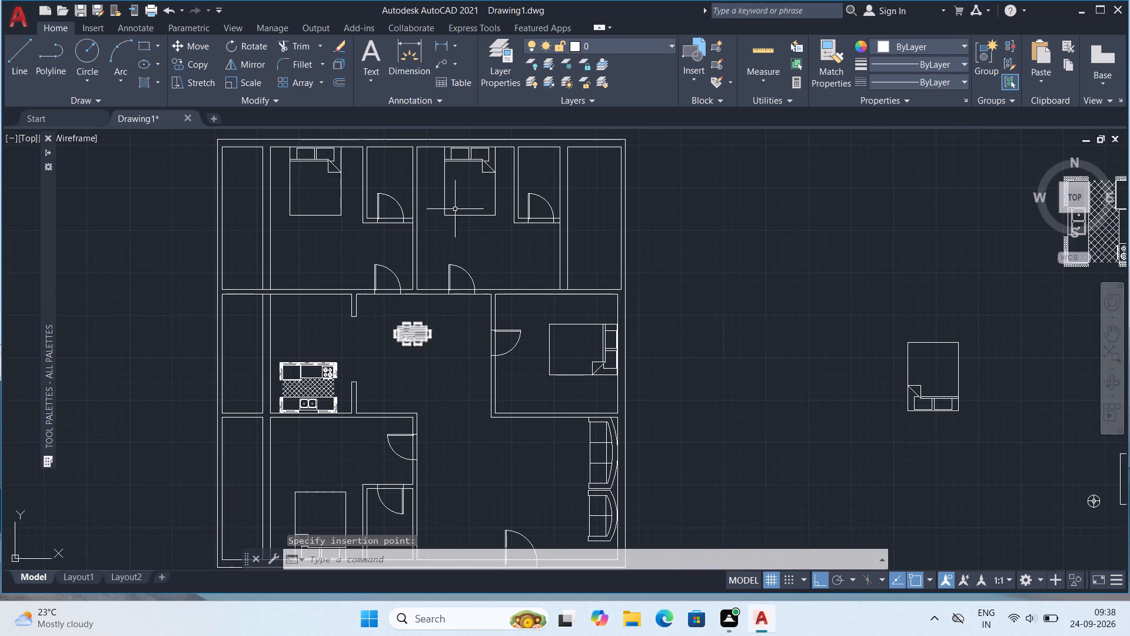
pyautogui.moveTo(451, 429); pyautogui.dragTo(456, 341, button='middle')
pyautogui.moveTo(391, 342); pyautogui.dragTo(523, 486, button='middle')
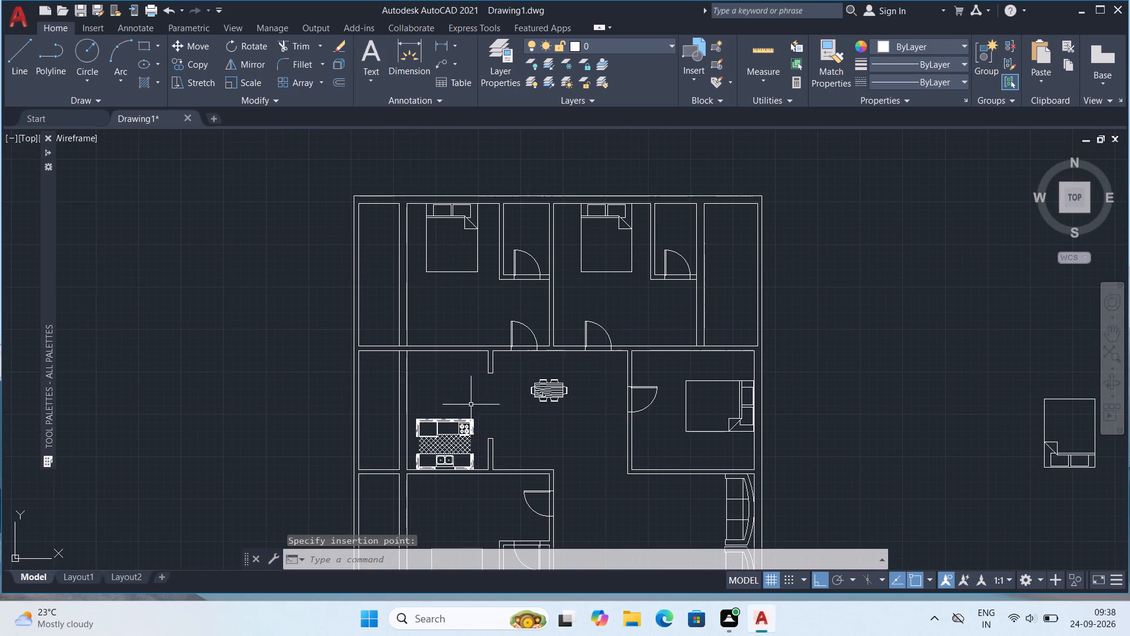
pyautogui.moveTo(583, 405); pyautogui.dragTo(417, 358, button='middle')
pyautogui.scroll(-1, 577, 198)
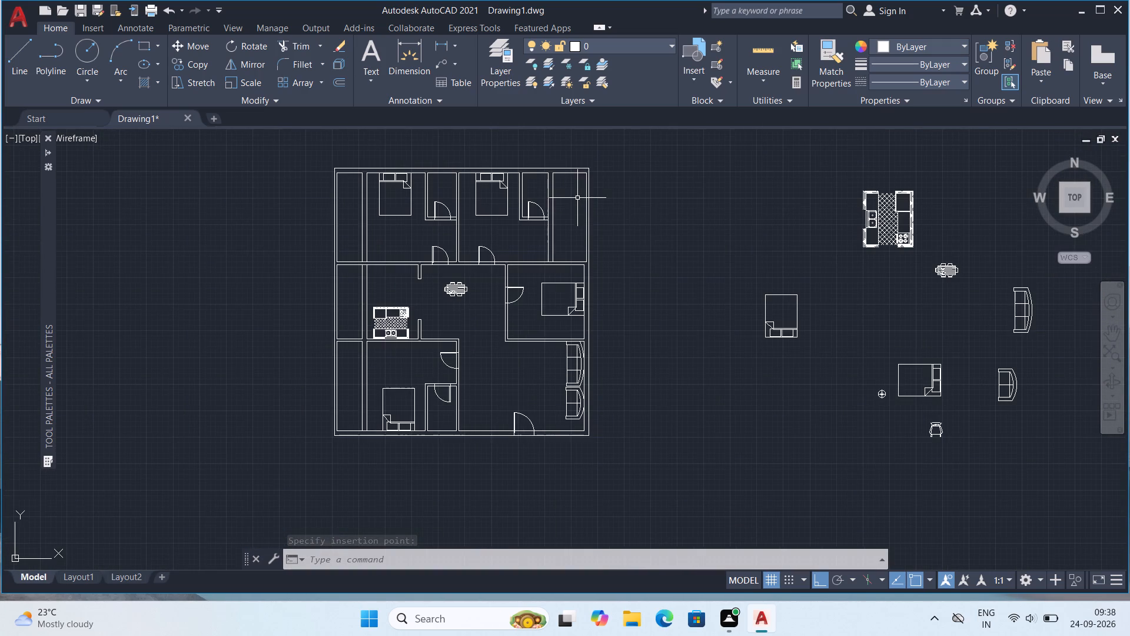
pyautogui.moveTo(652, 264); pyautogui.dragTo(491, 283, button='middle')
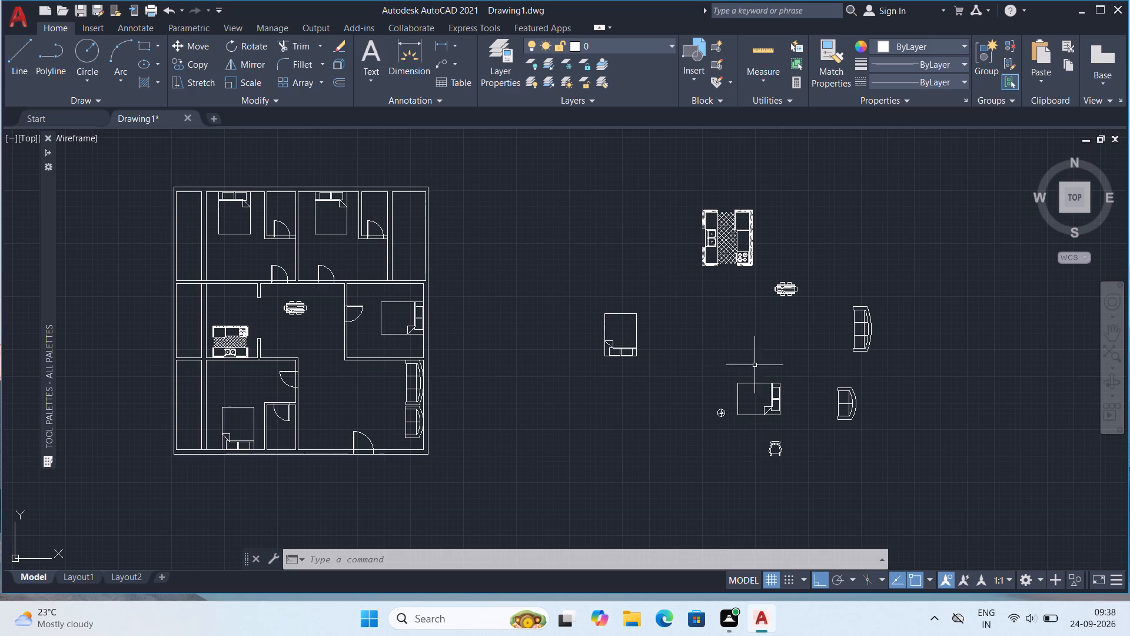
pyautogui.click(780, 450)
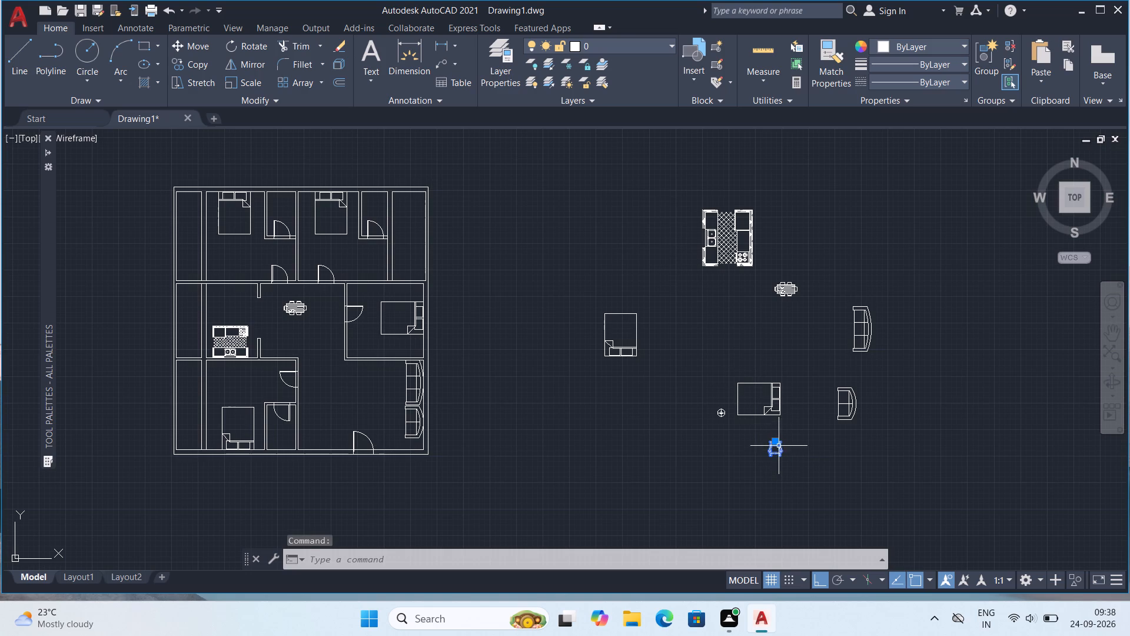
pyautogui.hotkey('ctrl', 'c')
pyautogui.hotkey('ctrl', 'v')
pyautogui.scroll(3, 367, 181)
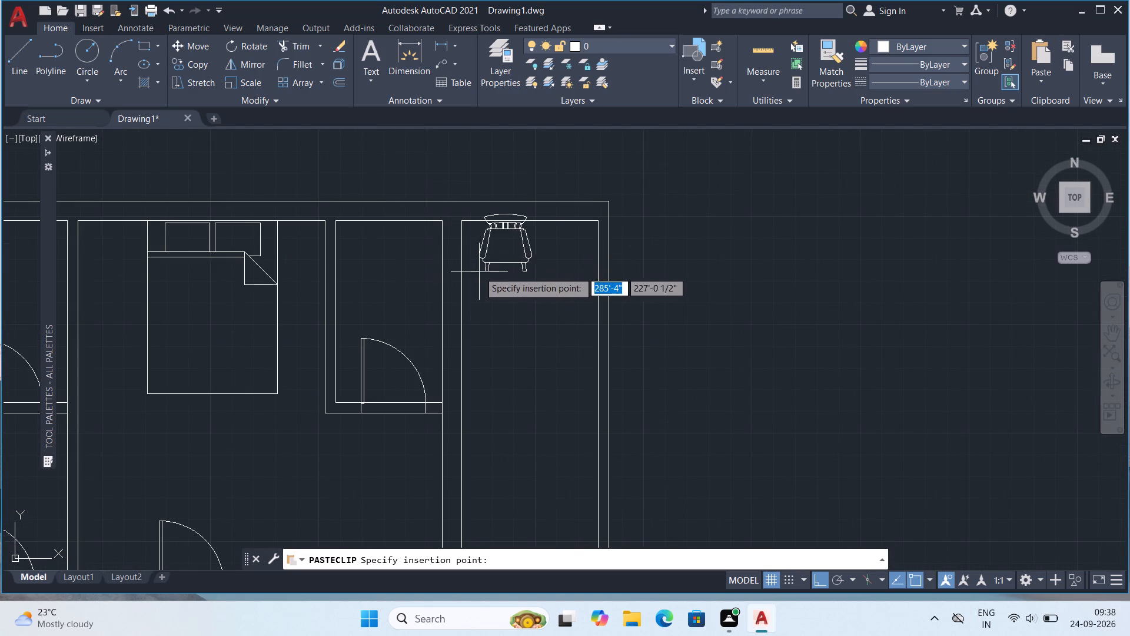
pyautogui.click(519, 281)
# Place another copy of the chair in the narrow upper-left room, near its top wall.
pyautogui.scroll(-1, 524, 305)
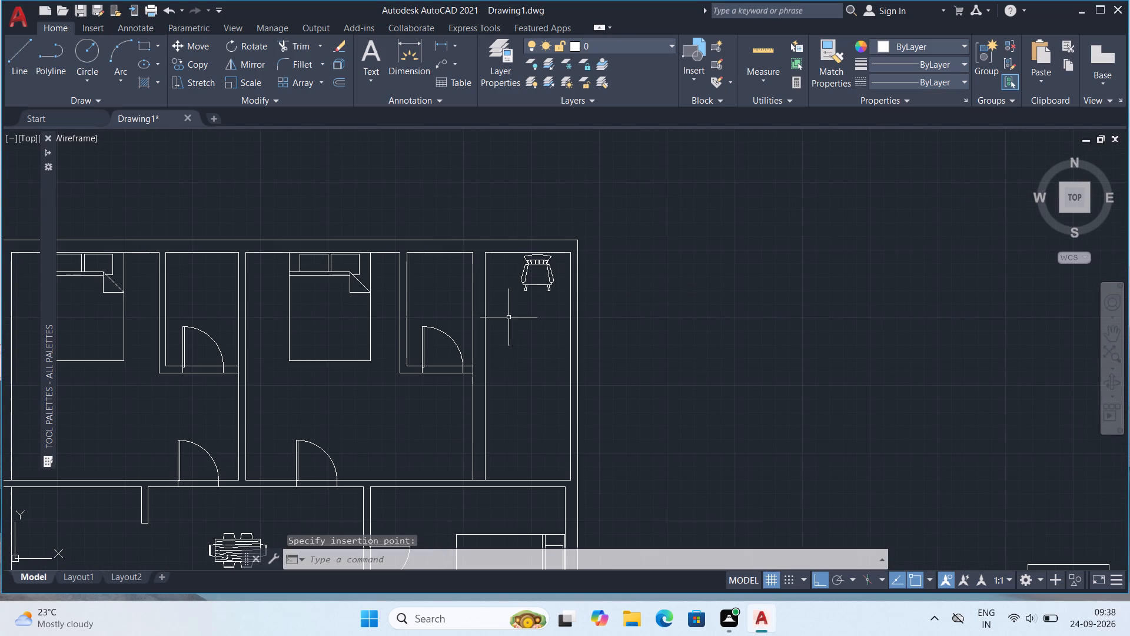
pyautogui.moveTo(375, 349); pyautogui.dragTo(625, 280, button='middle')
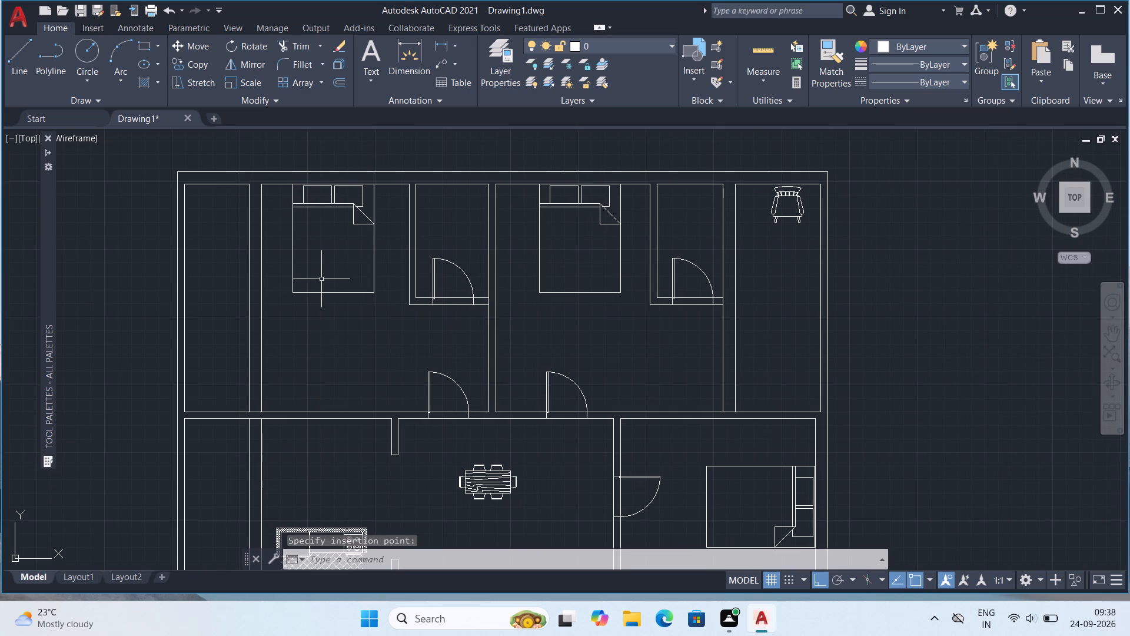
pyautogui.hotkey('ctrl', 'v')
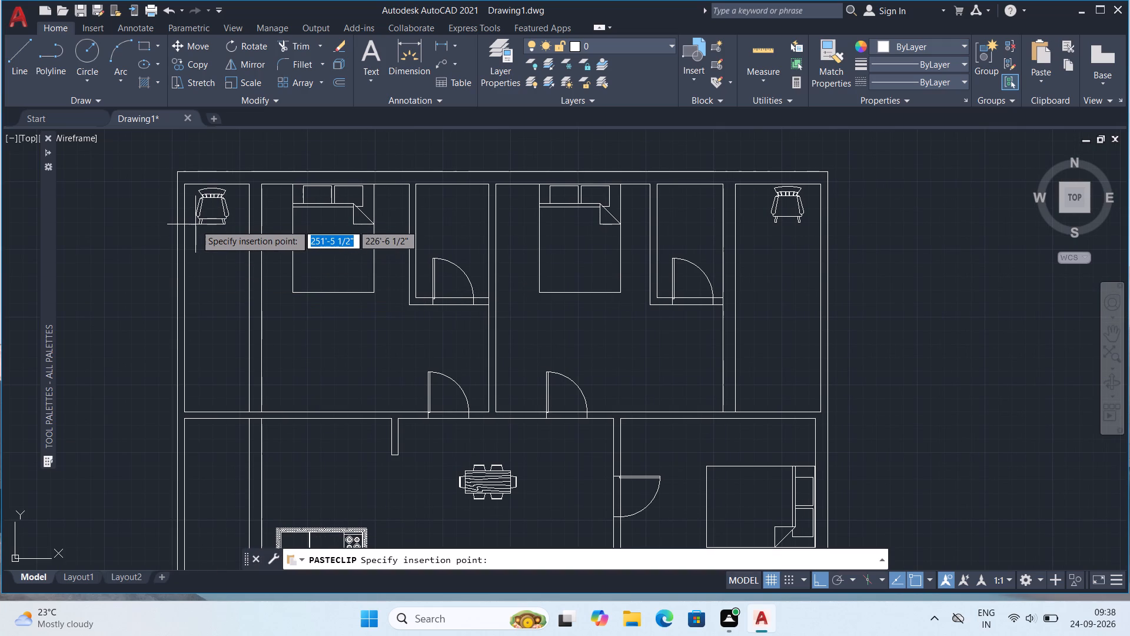
pyautogui.click(195, 223)
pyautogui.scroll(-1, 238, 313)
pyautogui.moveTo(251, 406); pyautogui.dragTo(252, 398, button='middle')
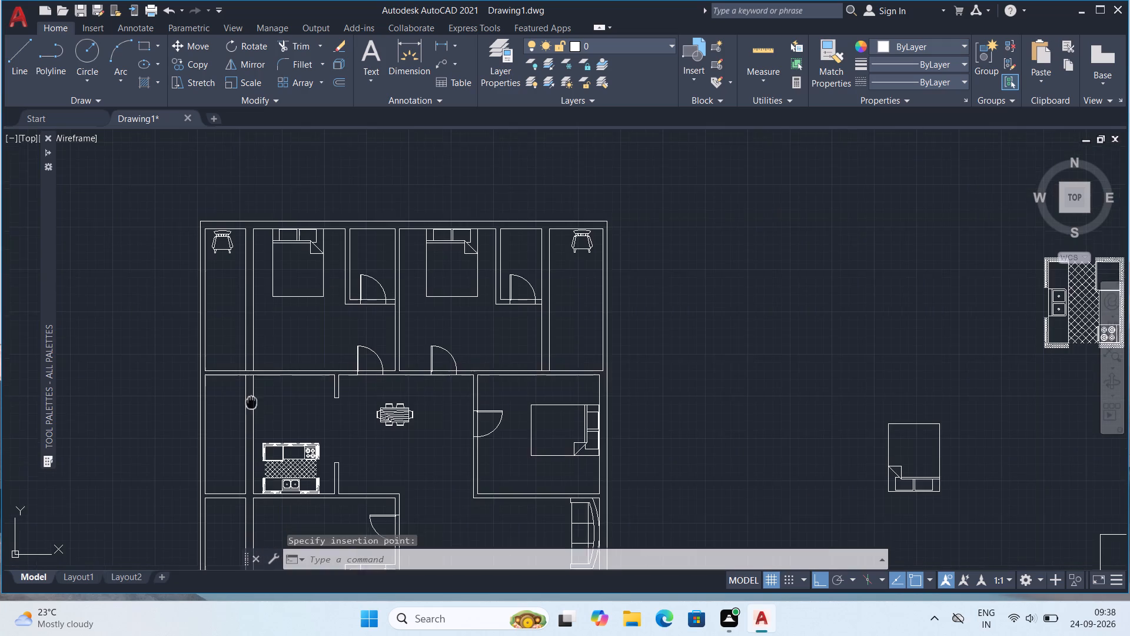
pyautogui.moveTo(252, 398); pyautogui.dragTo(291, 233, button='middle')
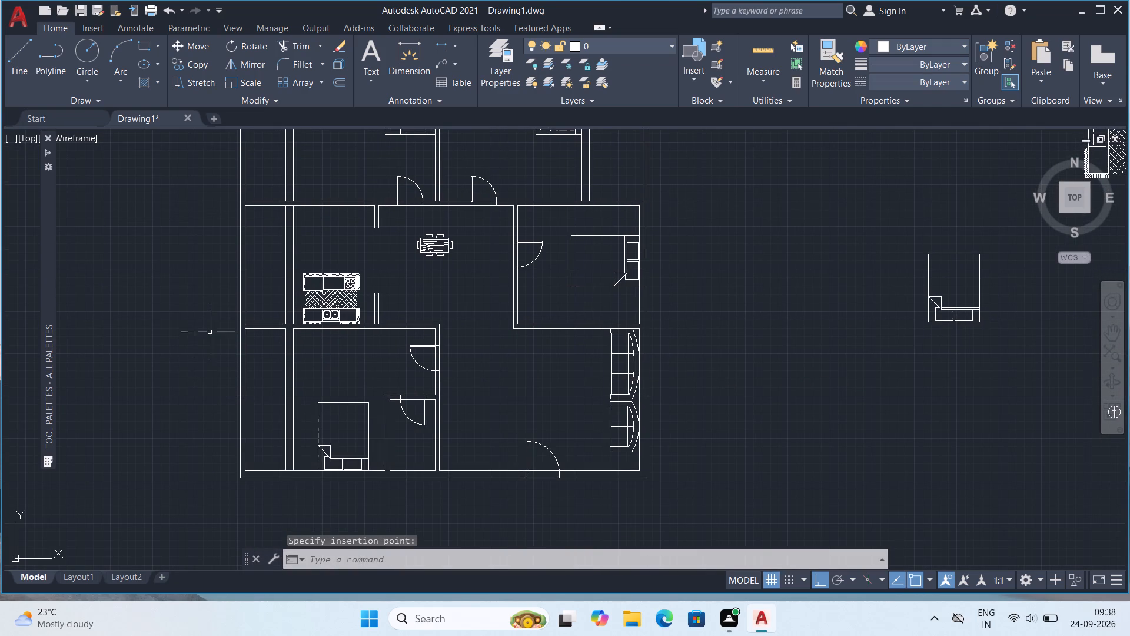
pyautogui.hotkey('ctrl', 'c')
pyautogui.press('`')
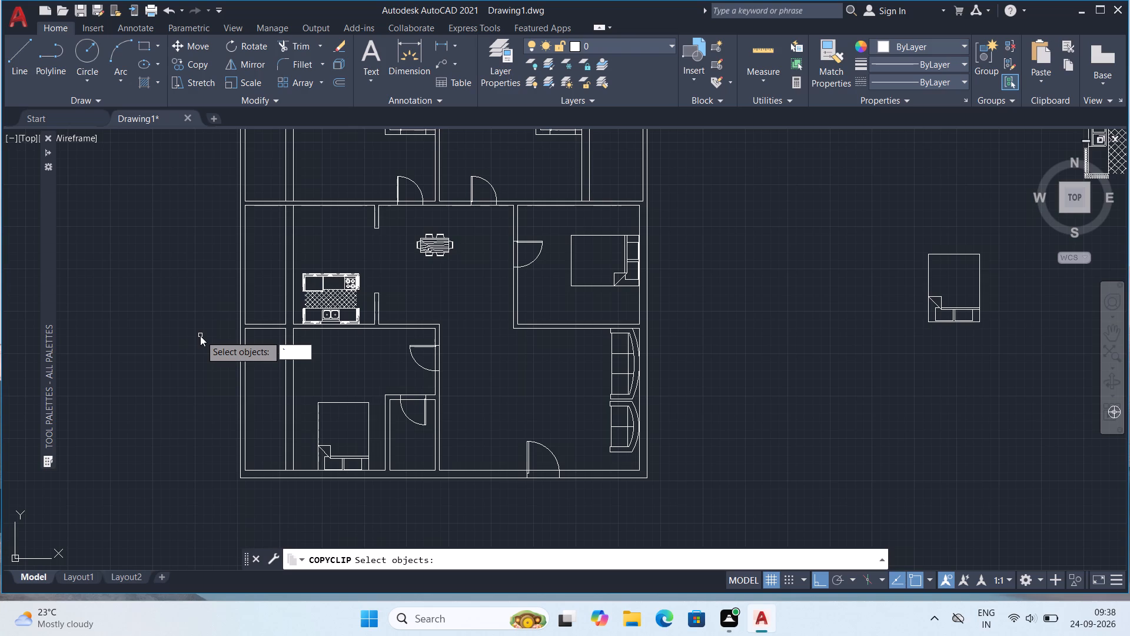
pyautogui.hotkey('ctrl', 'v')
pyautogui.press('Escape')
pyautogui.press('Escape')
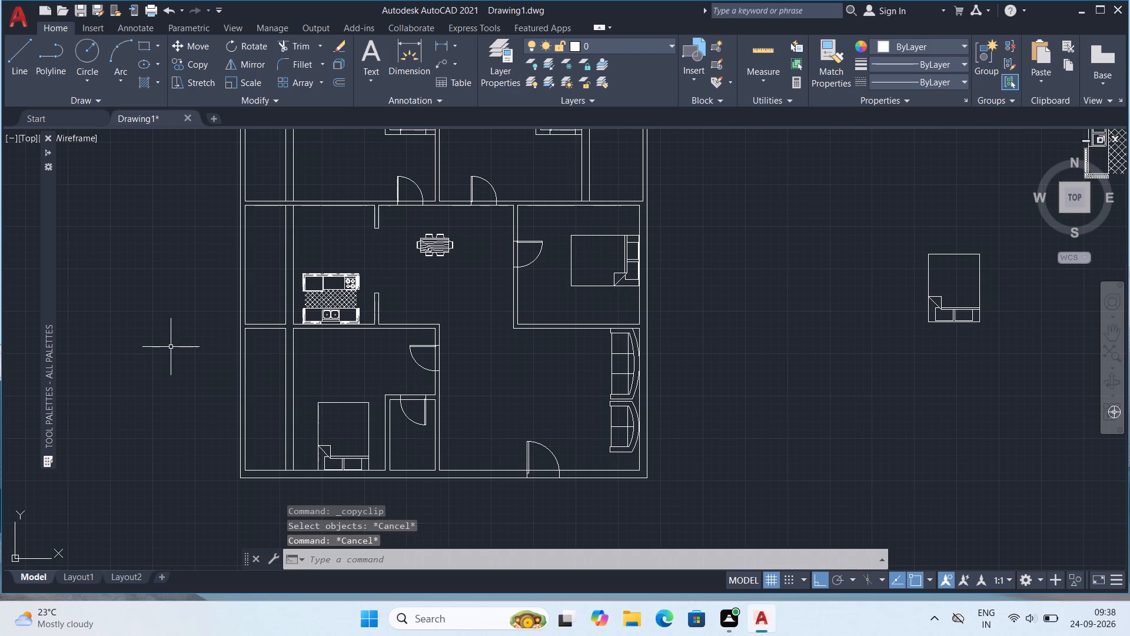
# Place a copy of the chair outside the left outer wall, level with the lower-left bedroom.
pyautogui.hotkey('ctrl', 'v')
pyautogui.click(132, 363)
# Rotate the chair copy outside the left outer wall by 180° about its lower-right corner.
pyautogui.click(135, 356)
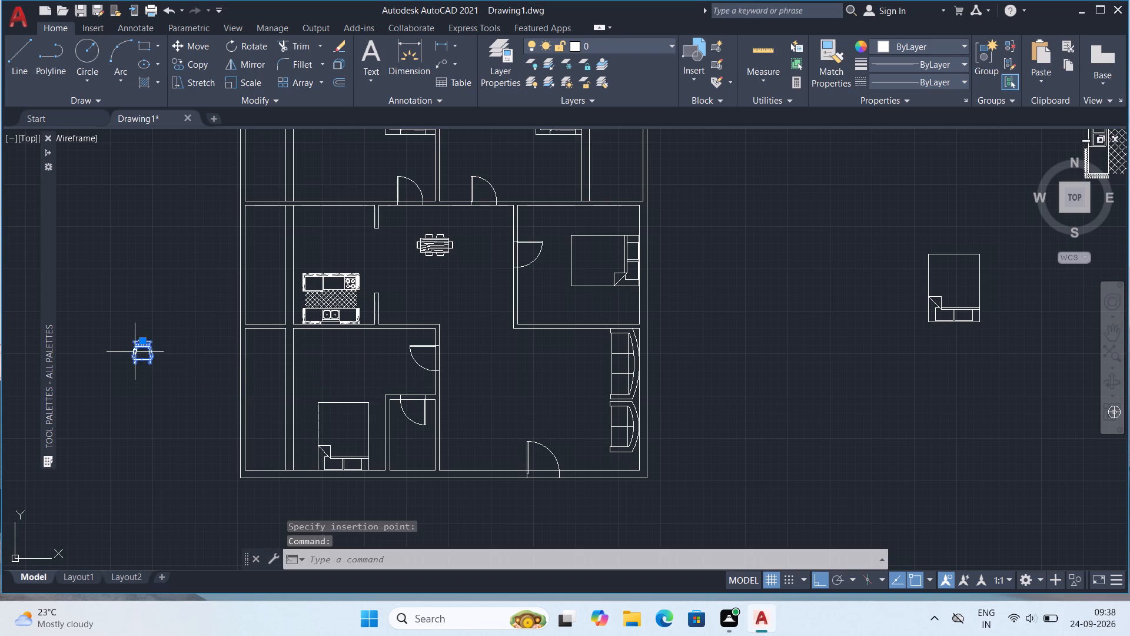
pyautogui.press('r')
pyautogui.press('Return')
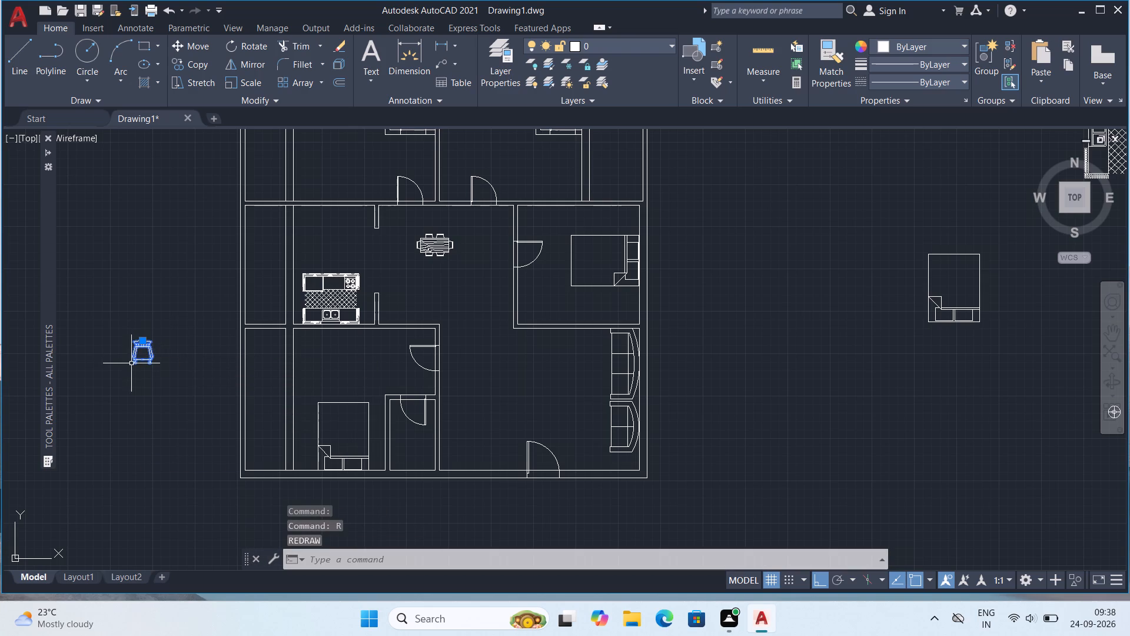
pyautogui.click(134, 362)
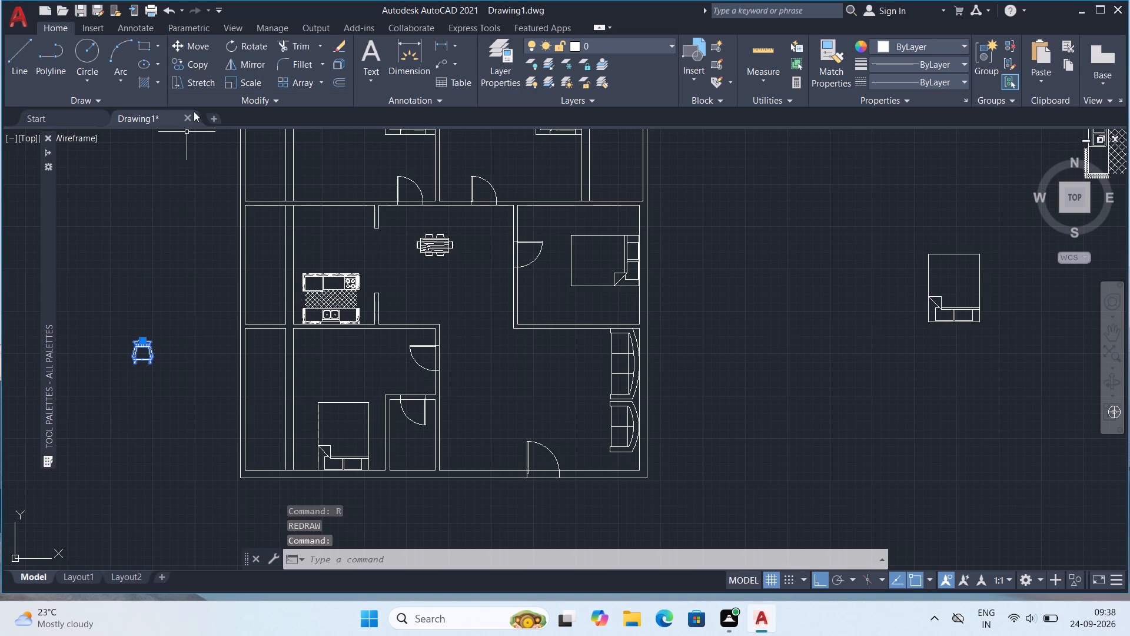
pyautogui.press('r')
pyautogui.press('o')
pyautogui.press('Return')
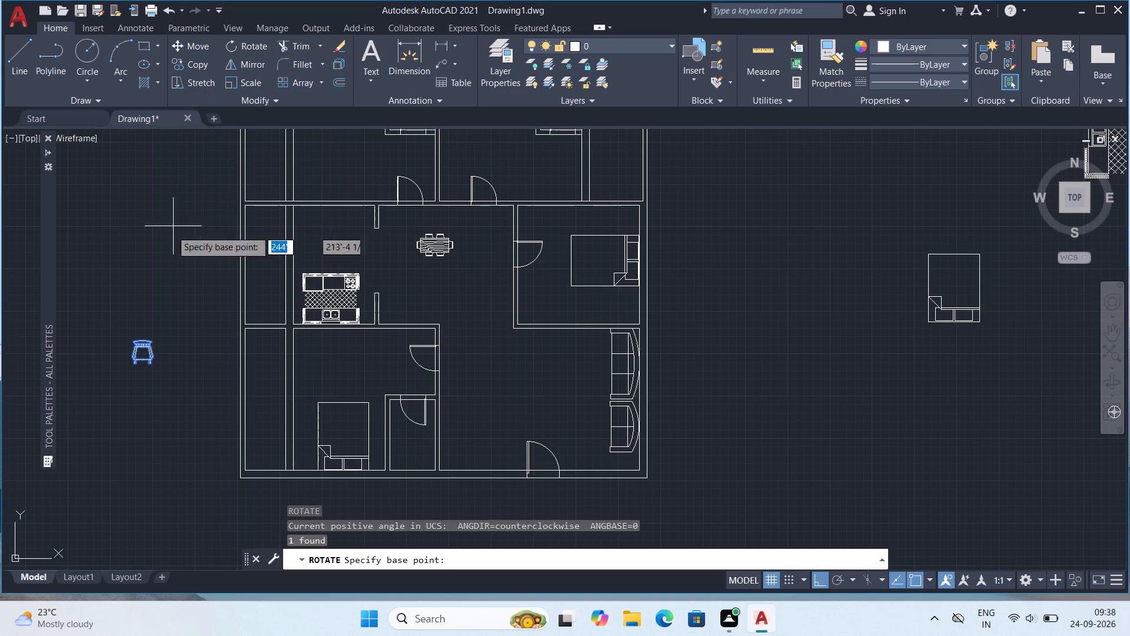
pyautogui.click(154, 364)
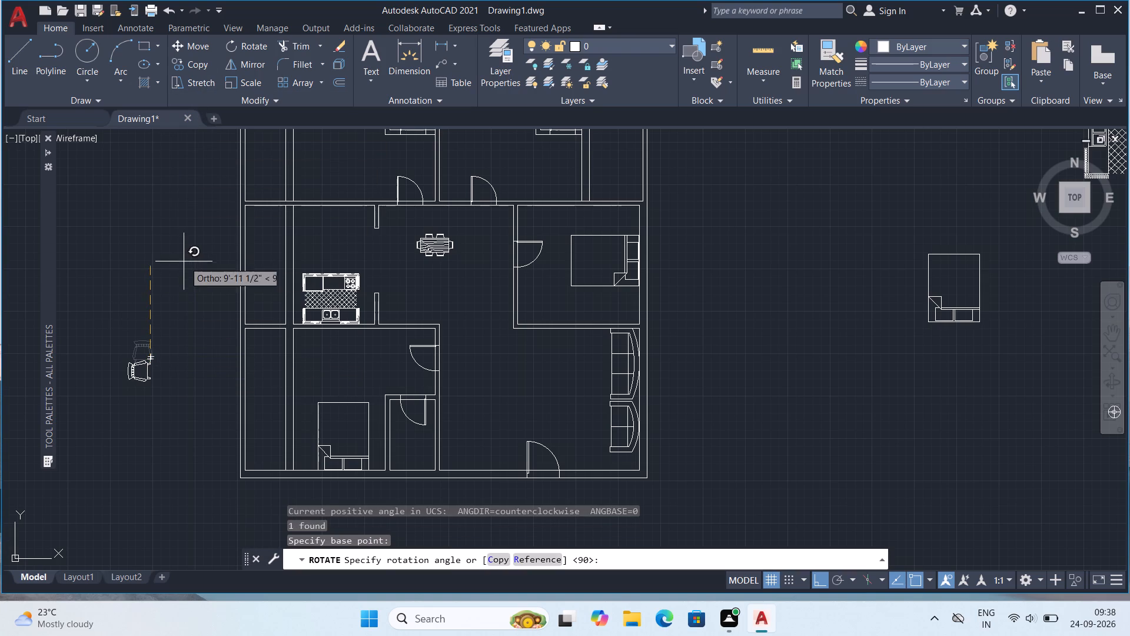
pyautogui.click(92, 352)
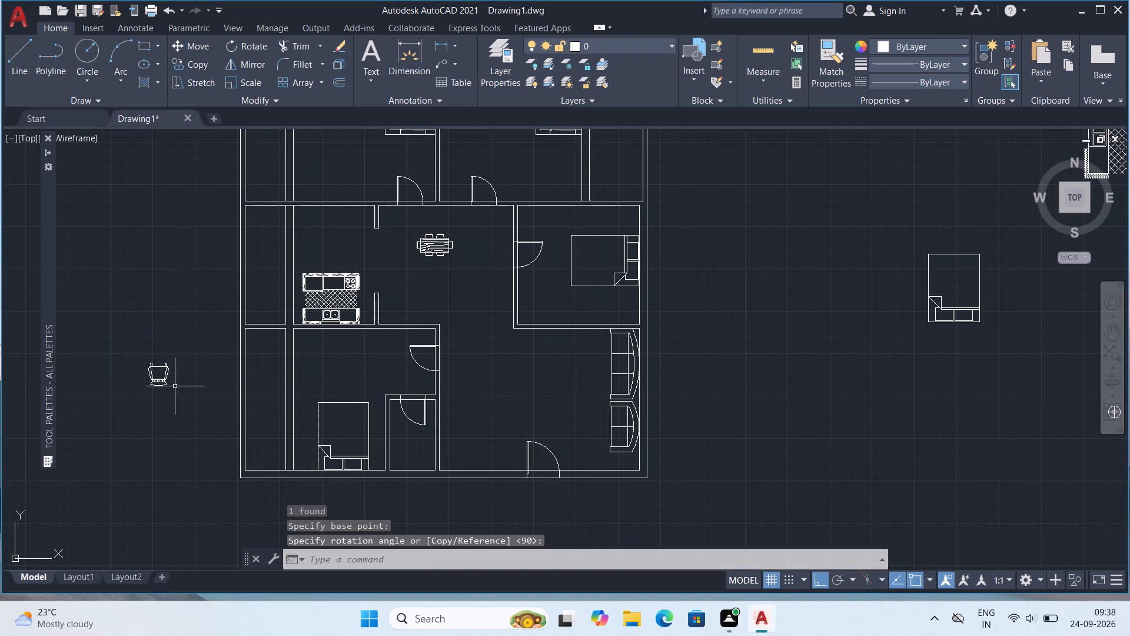
# Copy the rotated chair into the narrow lower-left room, against its bottom wall.
pyautogui.click(169, 372)
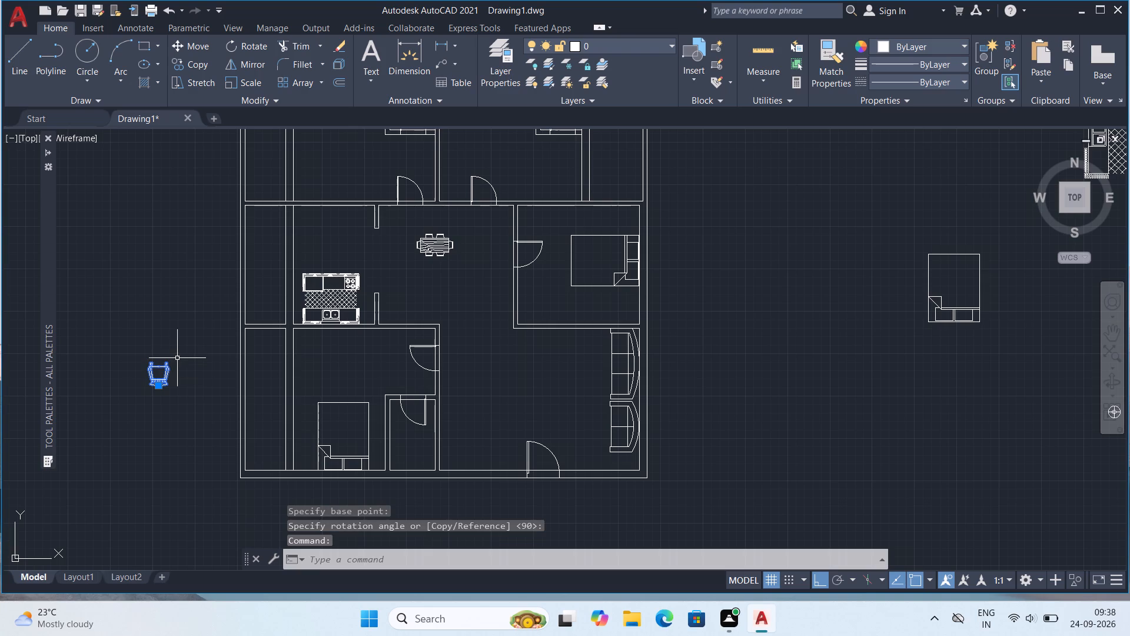
pyautogui.hotkey('ctrl', 'c')
pyautogui.hotkey('ctrl', 'v')
pyautogui.scroll(2, 264, 478)
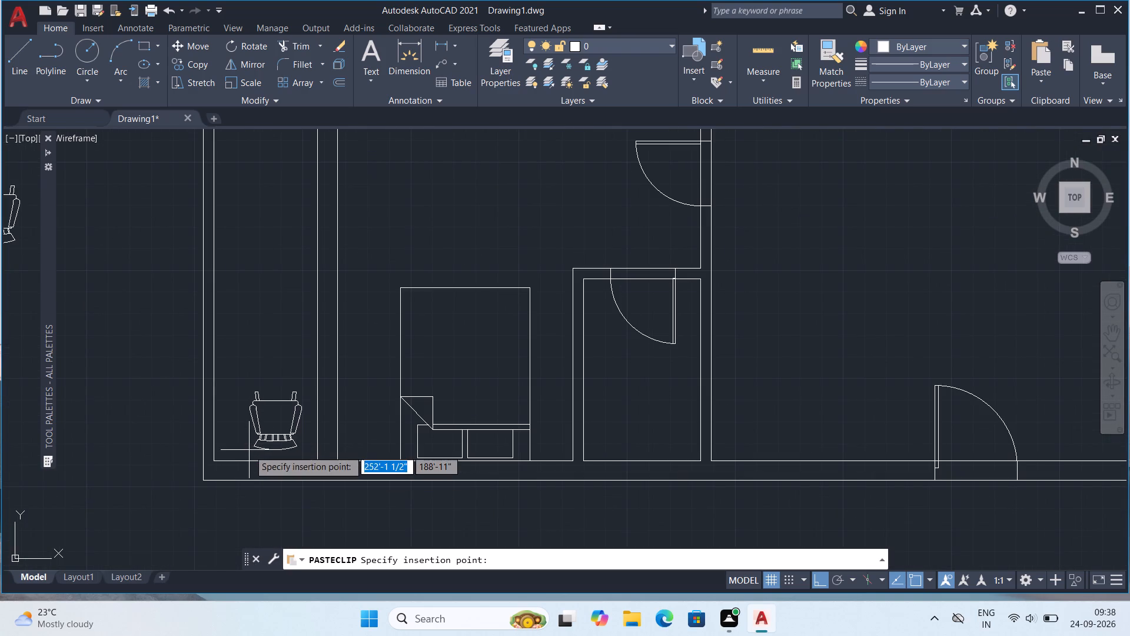
pyautogui.click(248, 461)
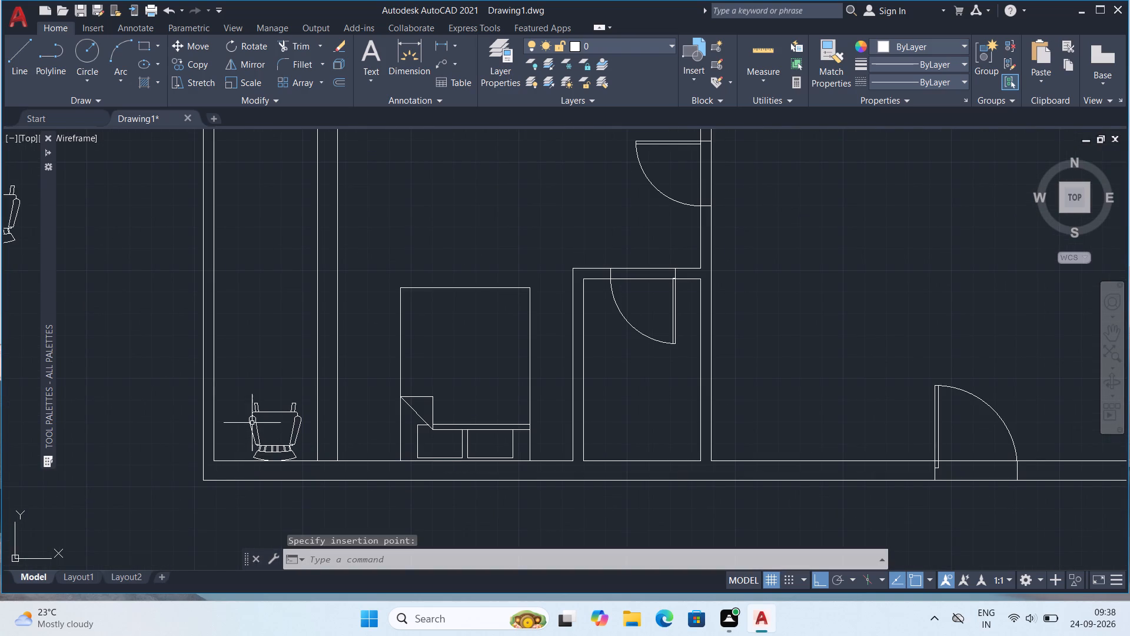
# Rotate the chair outside the left outer wall 90° clockwise about a point on its right side, so its back faces left.
pyautogui.scroll(-3, 364, 332)
pyautogui.moveTo(290, 251); pyautogui.dragTo(307, 393, button='middle')
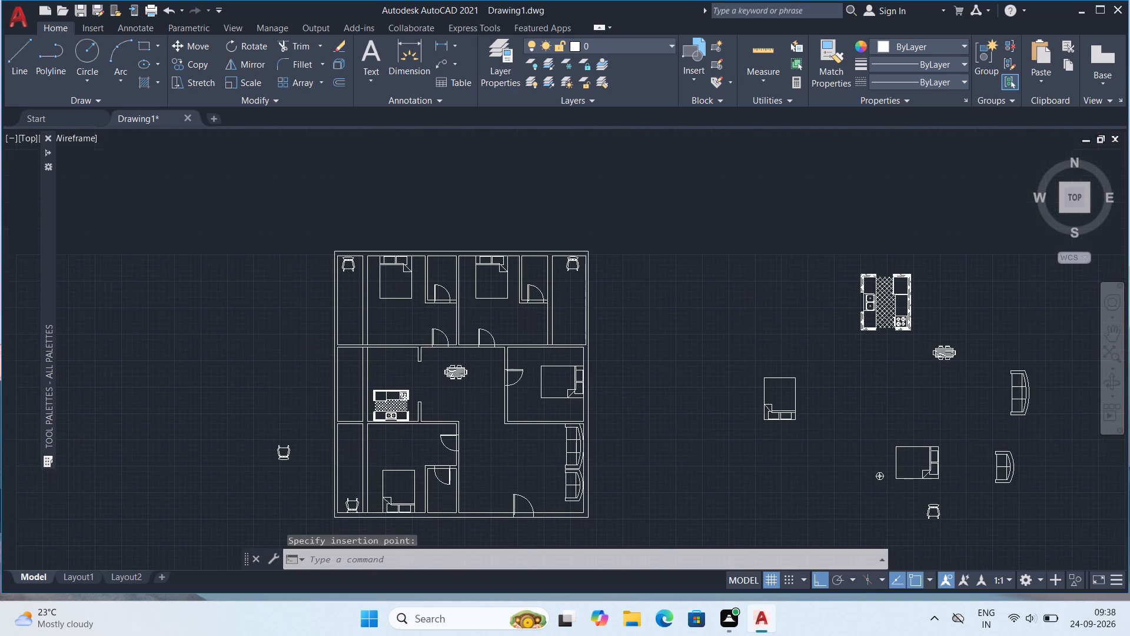
pyautogui.moveTo(313, 435); pyautogui.dragTo(295, 392, button='middle')
pyautogui.scroll(1, 295, 392)
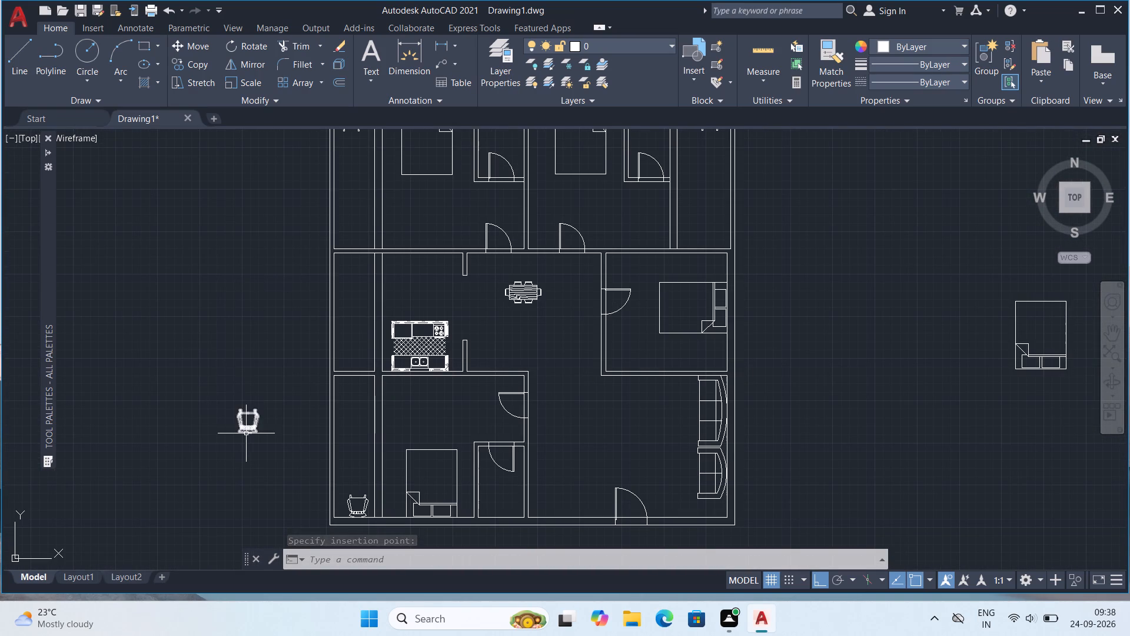
pyautogui.click(246, 432)
pyautogui.press('r')
pyautogui.press('o')
pyautogui.press('Return')
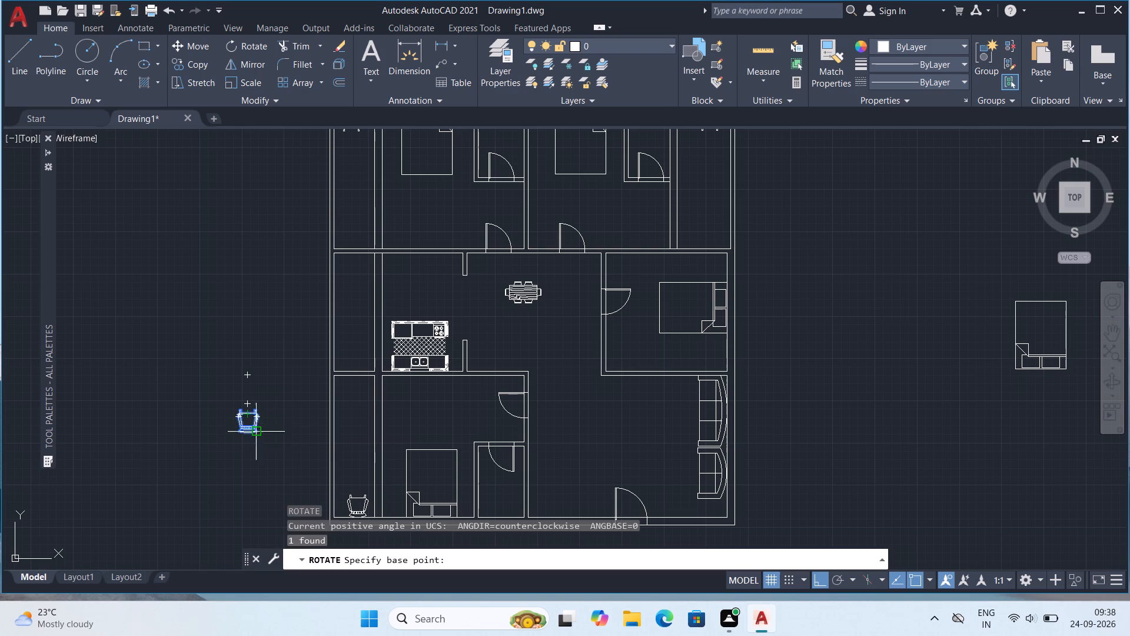
pyautogui.click(255, 415)
pyautogui.click(256, 466)
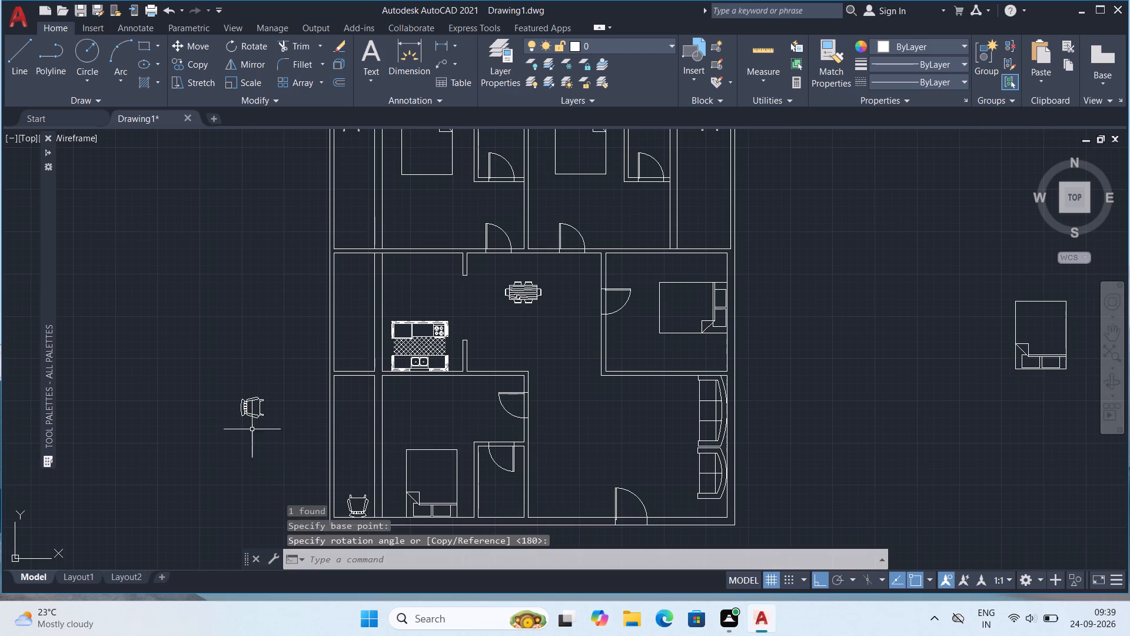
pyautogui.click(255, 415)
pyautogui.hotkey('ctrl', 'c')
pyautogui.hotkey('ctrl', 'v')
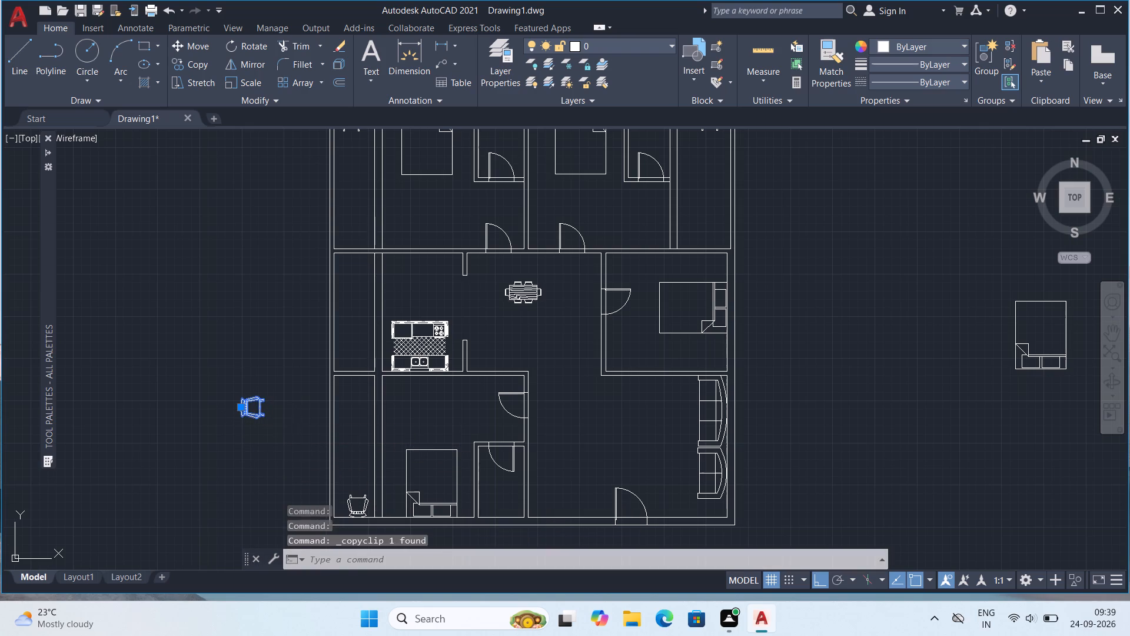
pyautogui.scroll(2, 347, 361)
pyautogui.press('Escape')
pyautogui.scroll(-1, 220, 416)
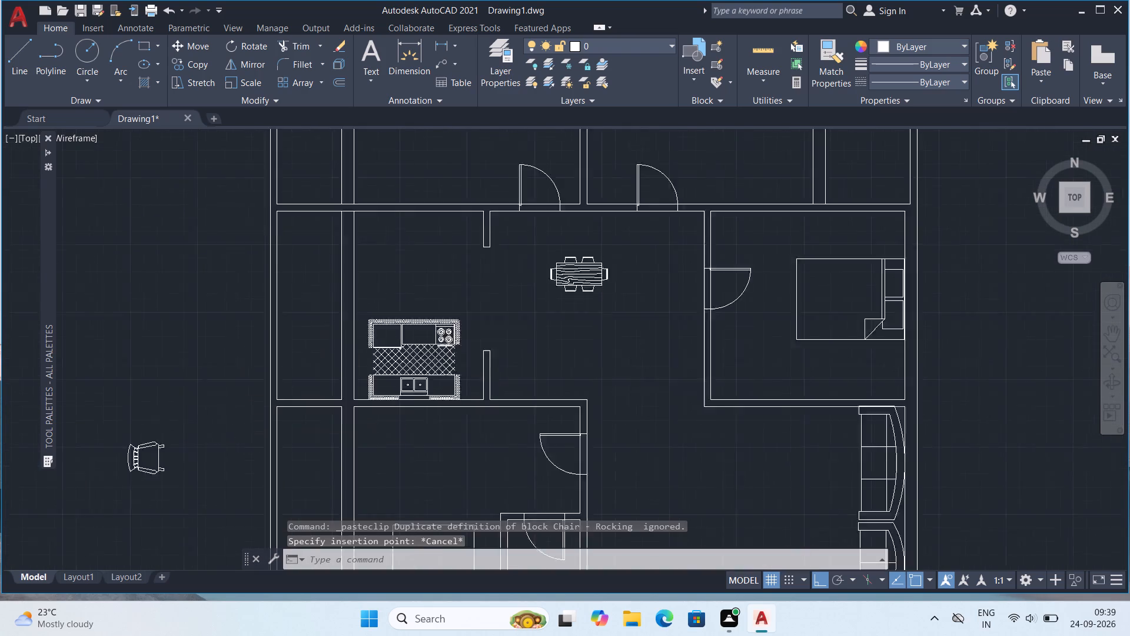
# Erase the rotated chair outside the left outer wall of the house.
pyautogui.scroll(-2, 221, 419)
pyautogui.click(191, 430)
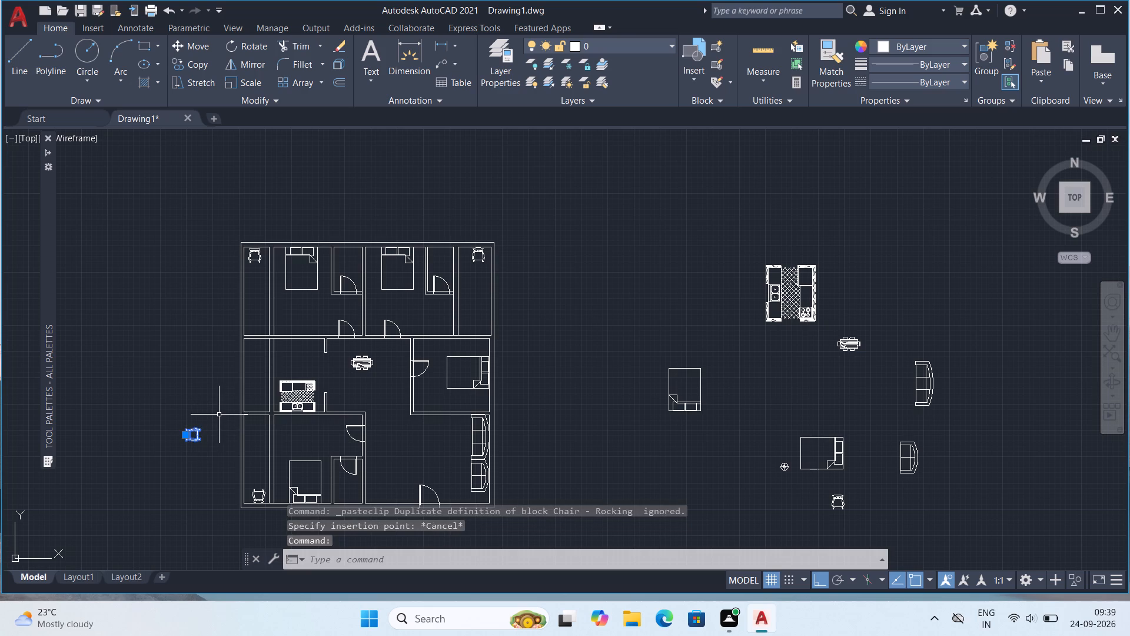
pyautogui.press('Delete')
# Erase all the spare furniture blocks lying to the right of the house plan.
pyautogui.click(637, 237)
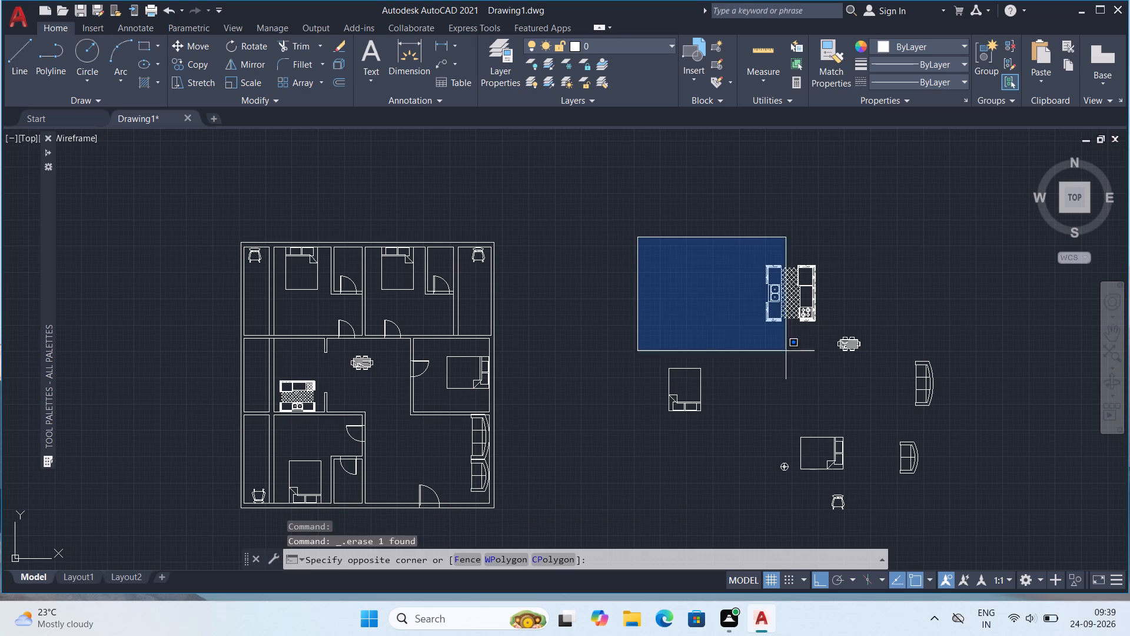
pyautogui.click(992, 539)
pyautogui.press('Delete')
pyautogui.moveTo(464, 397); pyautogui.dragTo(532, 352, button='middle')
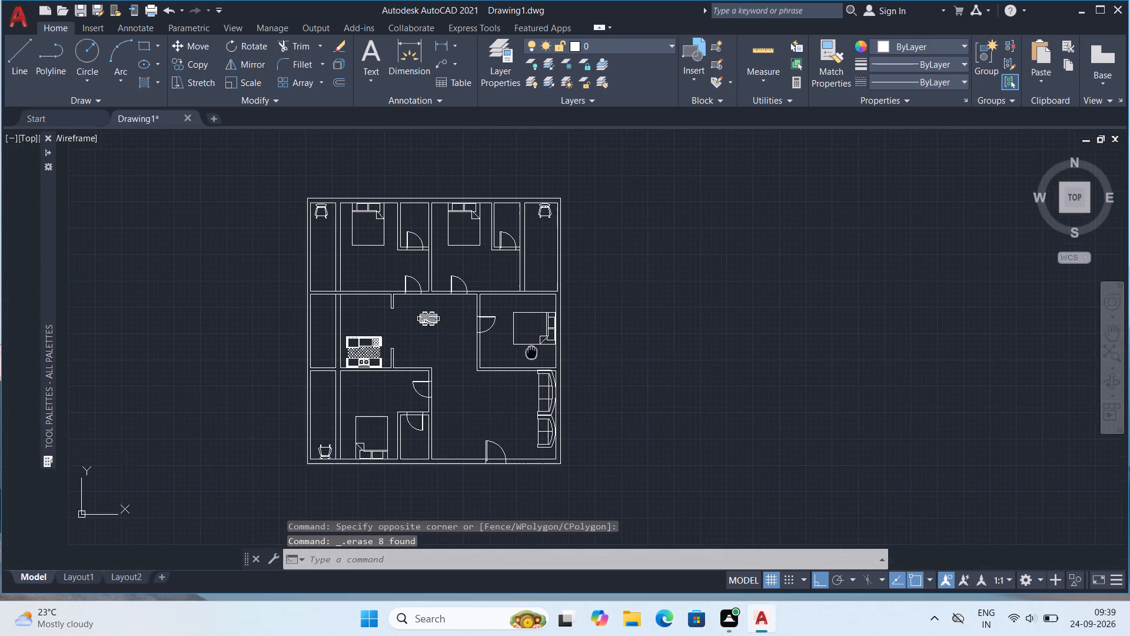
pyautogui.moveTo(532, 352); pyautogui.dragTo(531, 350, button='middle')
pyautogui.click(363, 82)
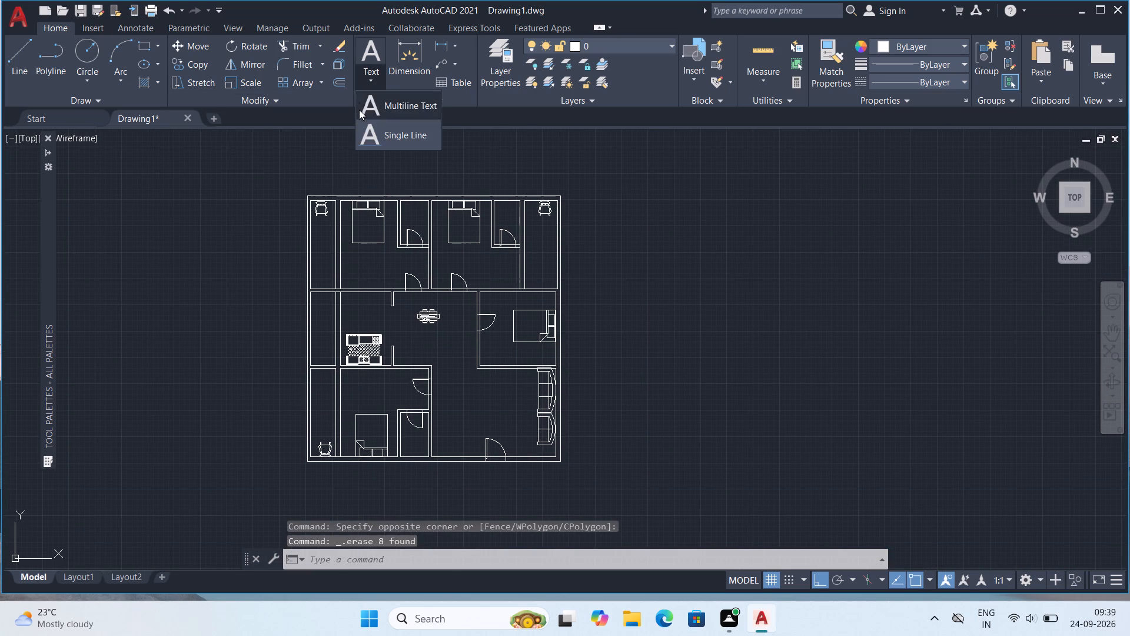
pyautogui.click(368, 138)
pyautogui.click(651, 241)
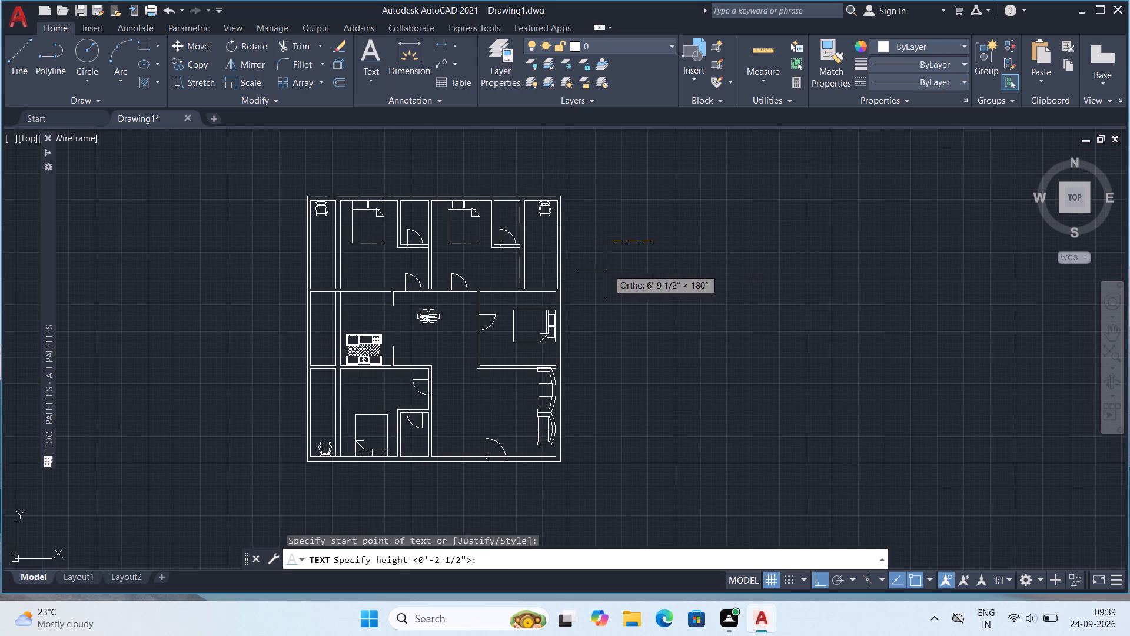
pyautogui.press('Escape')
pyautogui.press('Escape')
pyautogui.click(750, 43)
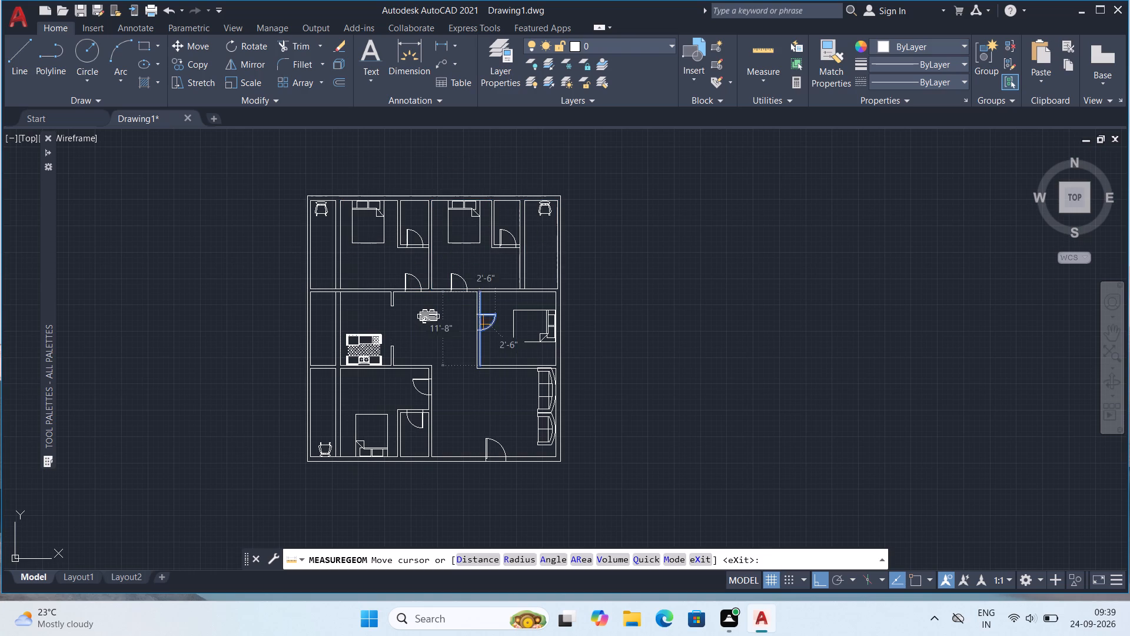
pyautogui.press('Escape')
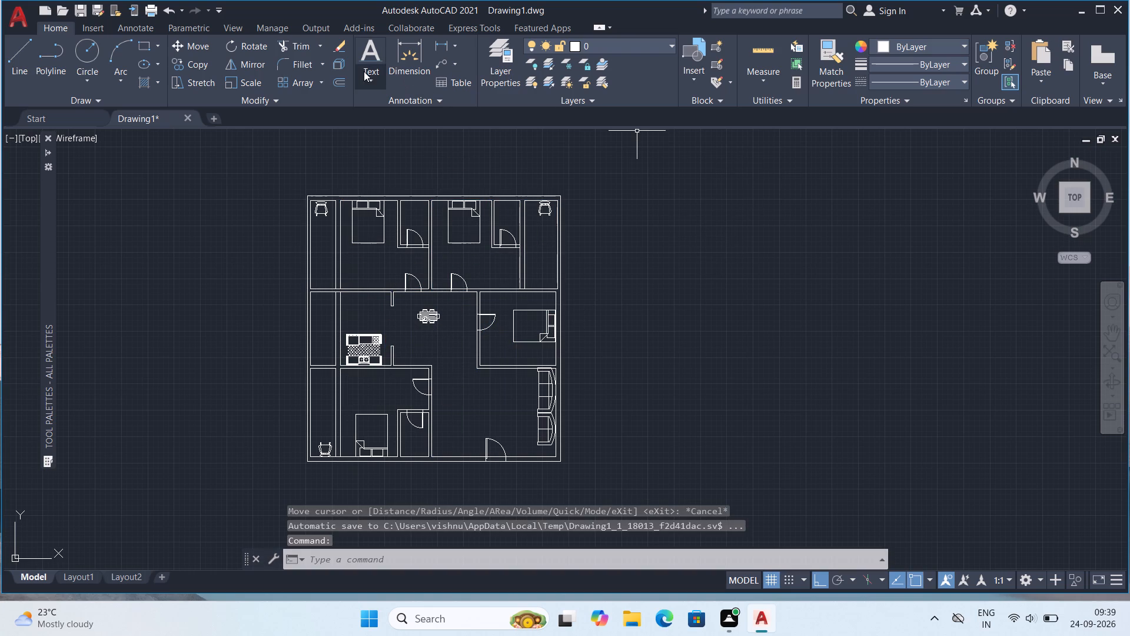
# Write single-line text "BED ROOM" with "14'0"X12'0"" below it, right of the plan, about 5'-6" high and horizontal.
pyautogui.click(364, 71)
pyautogui.click(377, 129)
pyautogui.click(679, 254)
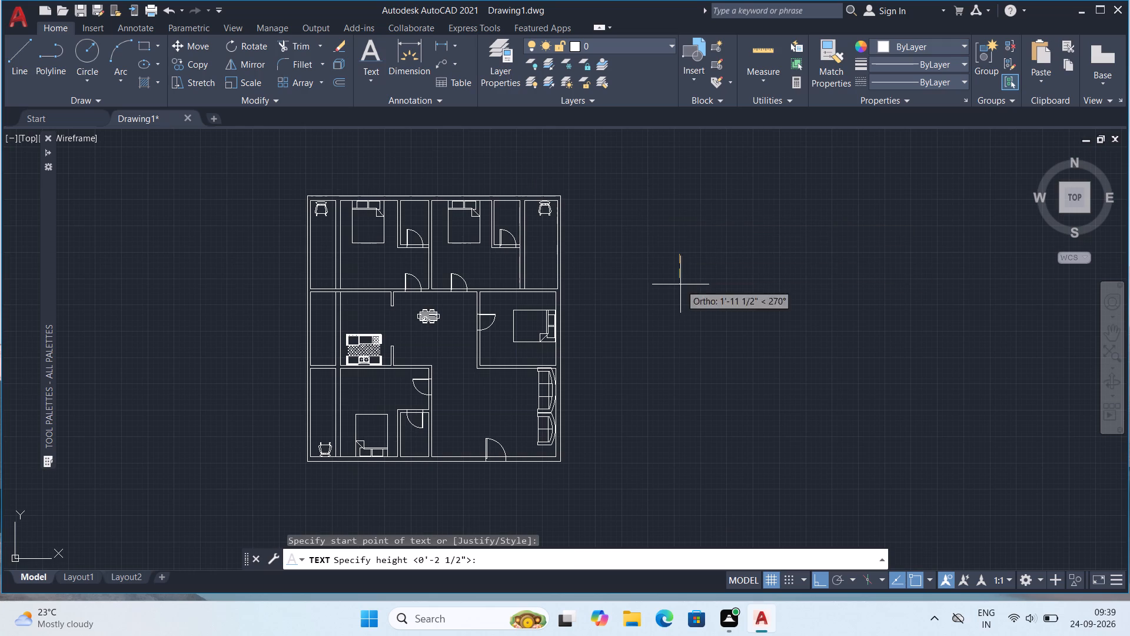
pyautogui.click(684, 289)
pyautogui.click(719, 274)
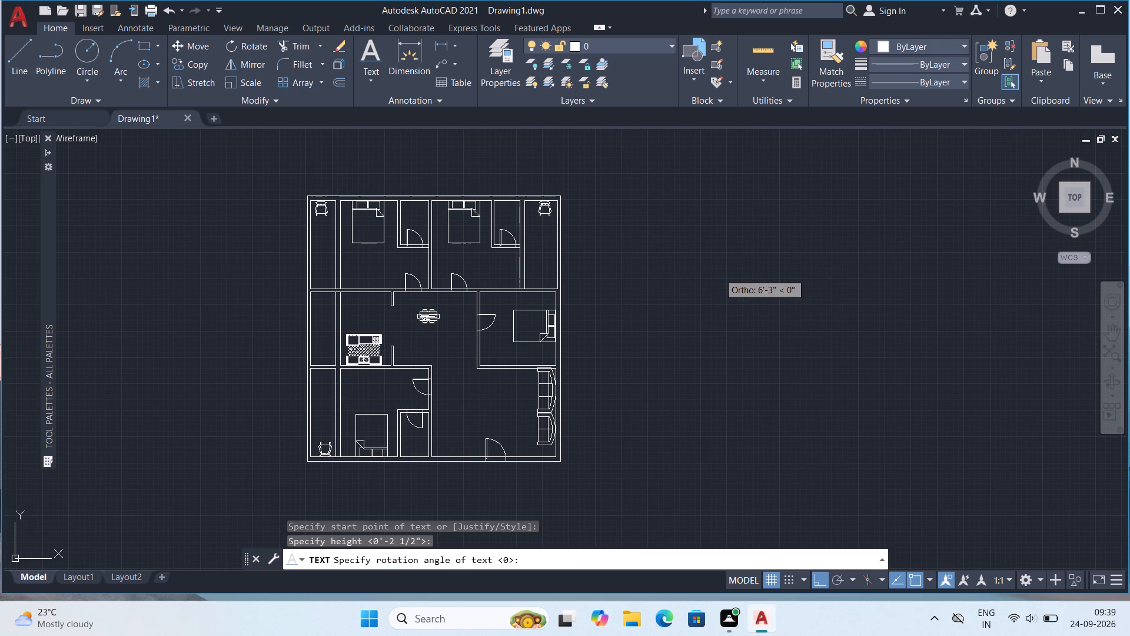
pyautogui.write('BED ROOM')
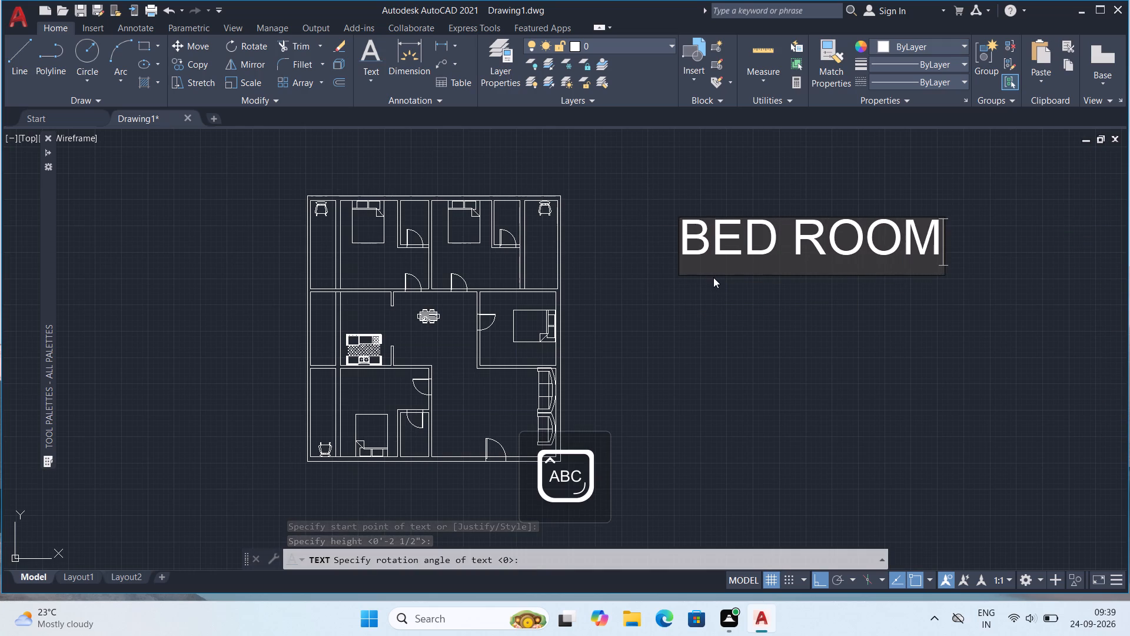
pyautogui.press('space')
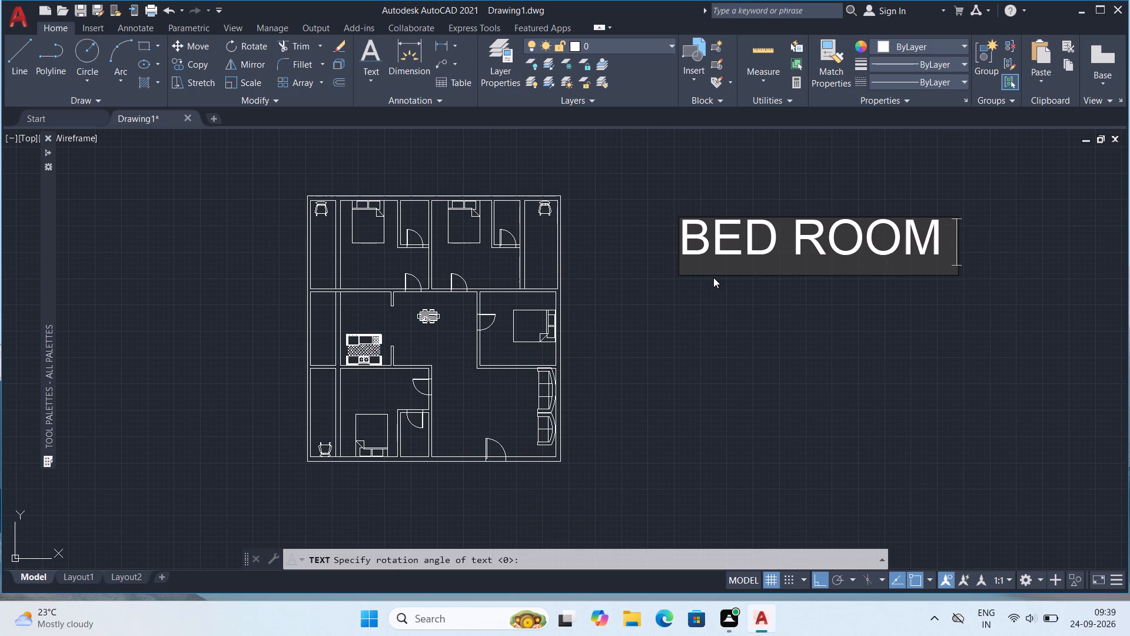
pyautogui.press('BackSpace')
pyautogui.press('Return')
pyautogui.press('1')
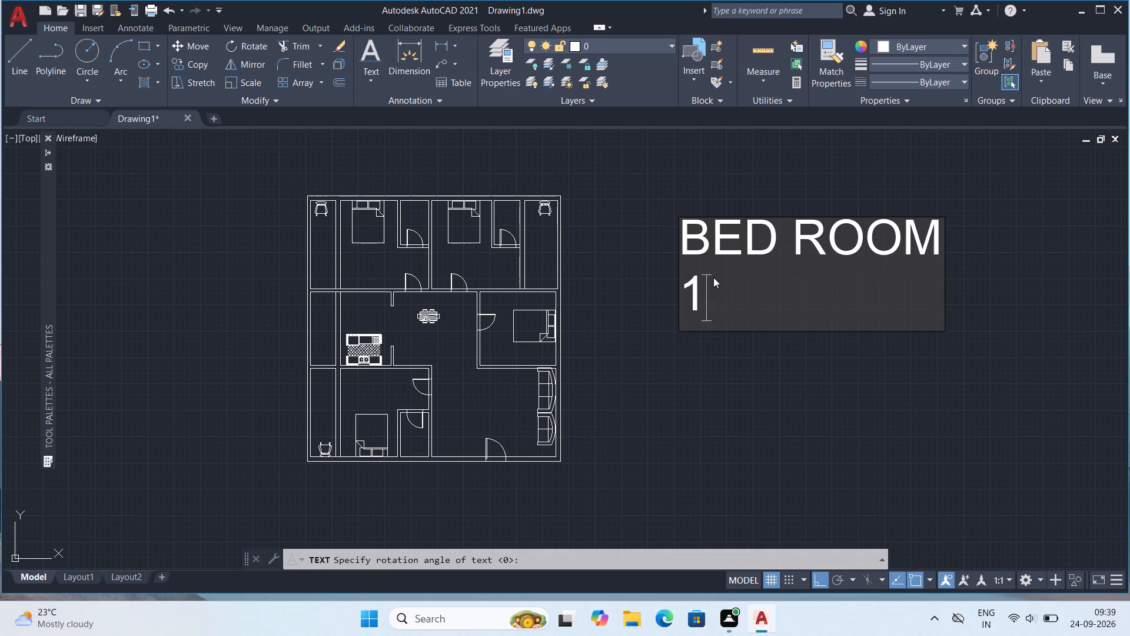
pyautogui.write('4\'0"X12')
pyautogui.write('\'0"')
pyautogui.press('Return')
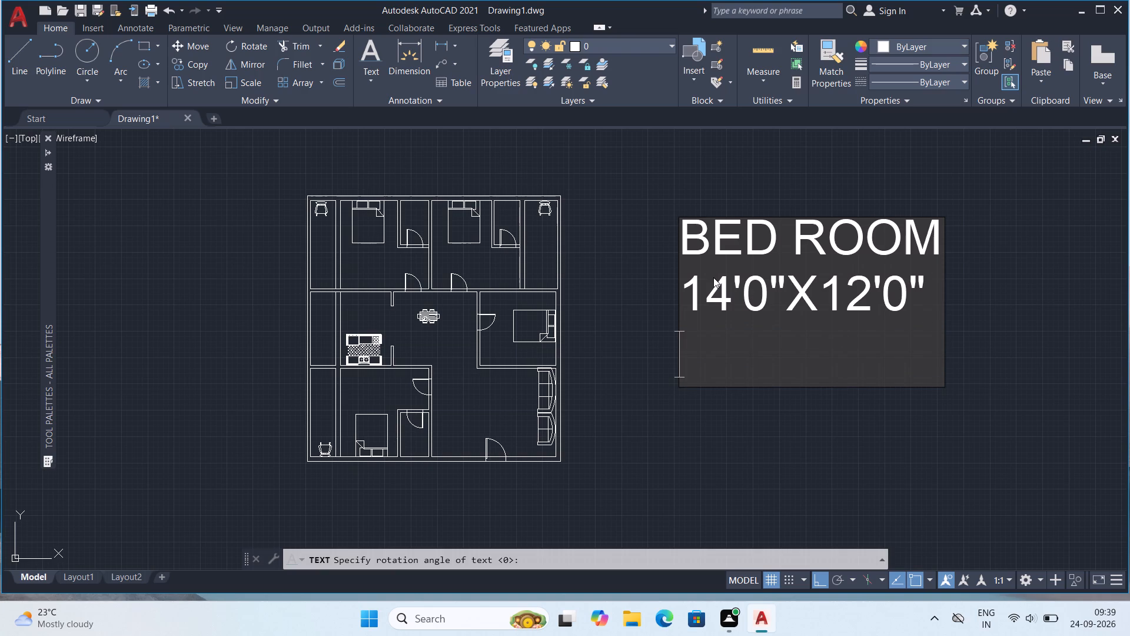
pyautogui.click(782, 445)
pyautogui.press('Escape')
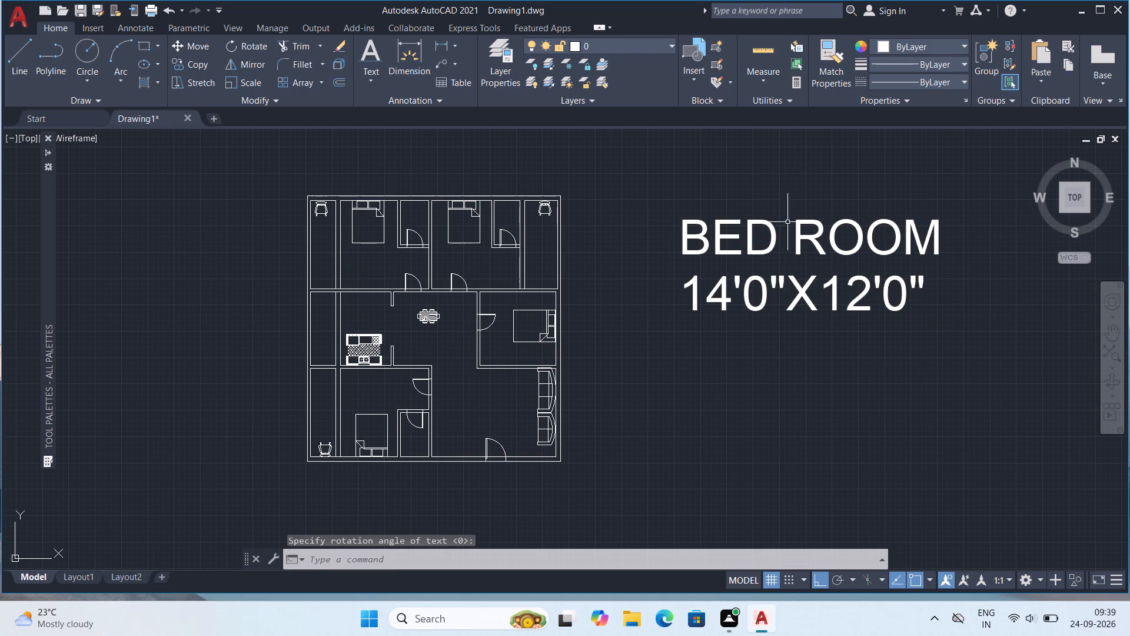
# Set the height of both text lines, the room name and the room size, to 9".
pyautogui.click(782, 231)
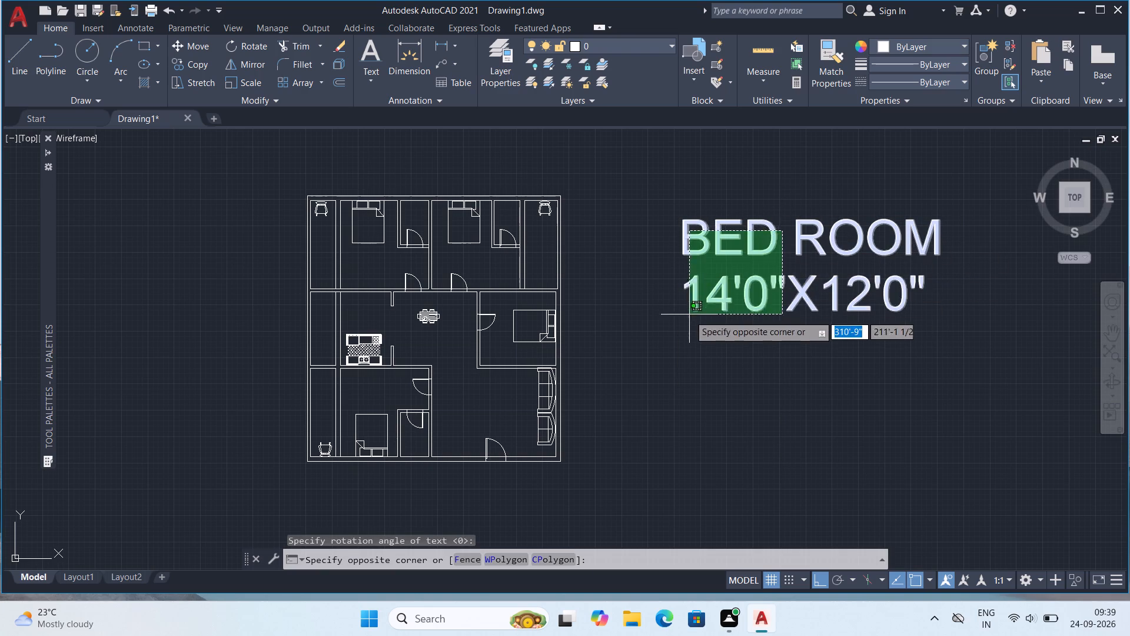
pyautogui.click(689, 315)
pyautogui.press('q')
pyautogui.press('p')
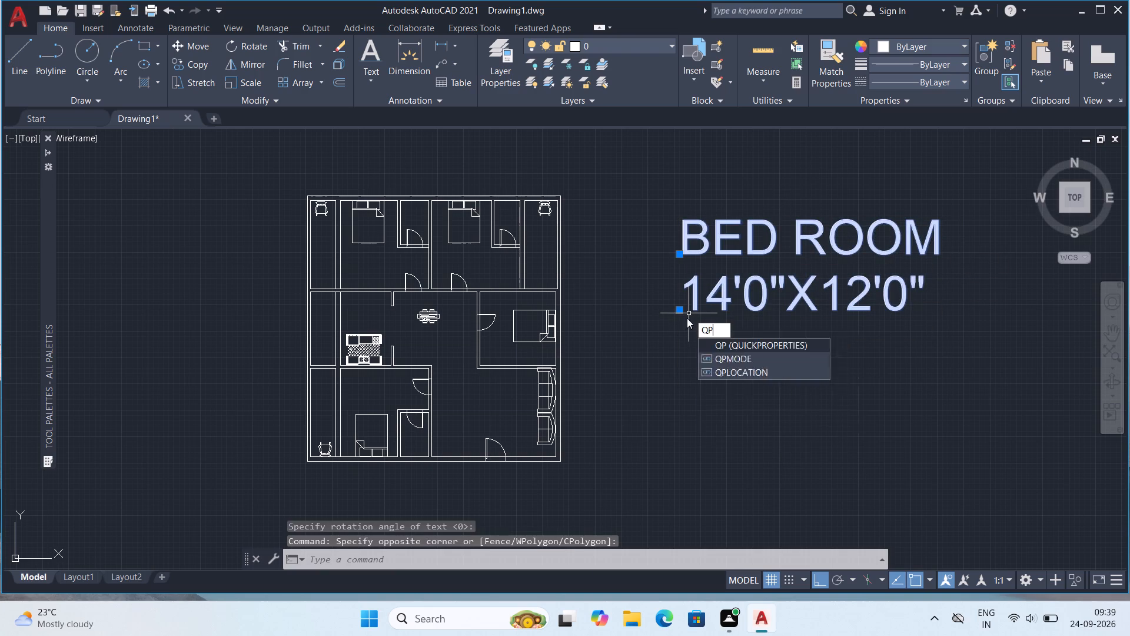
pyautogui.press('Return')
pyautogui.click(855, 337)
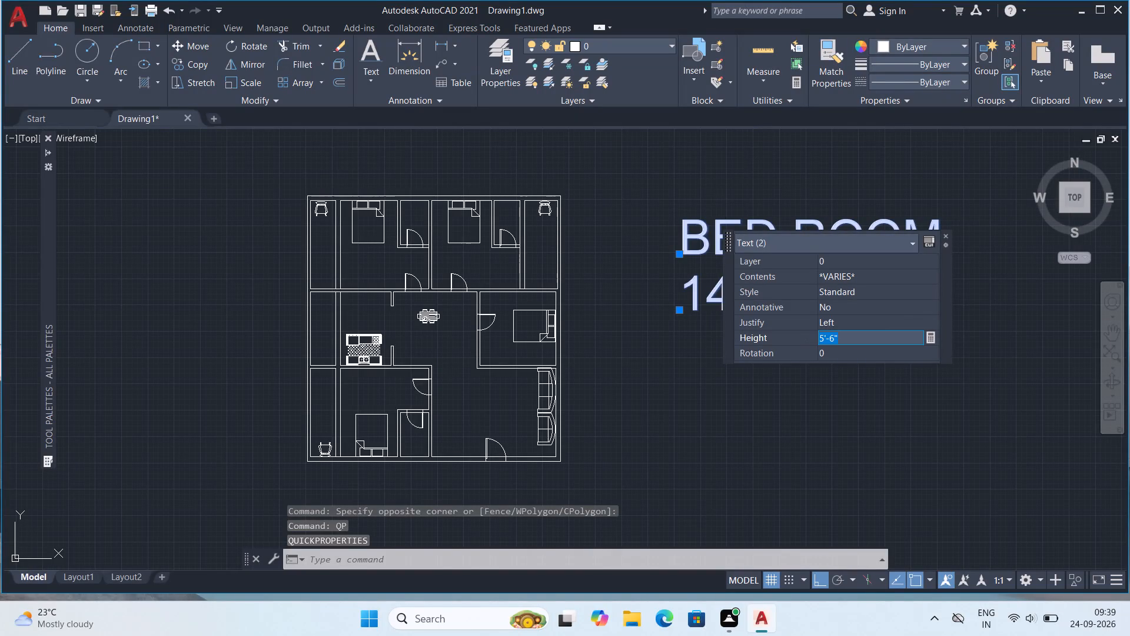
pyautogui.press('1')
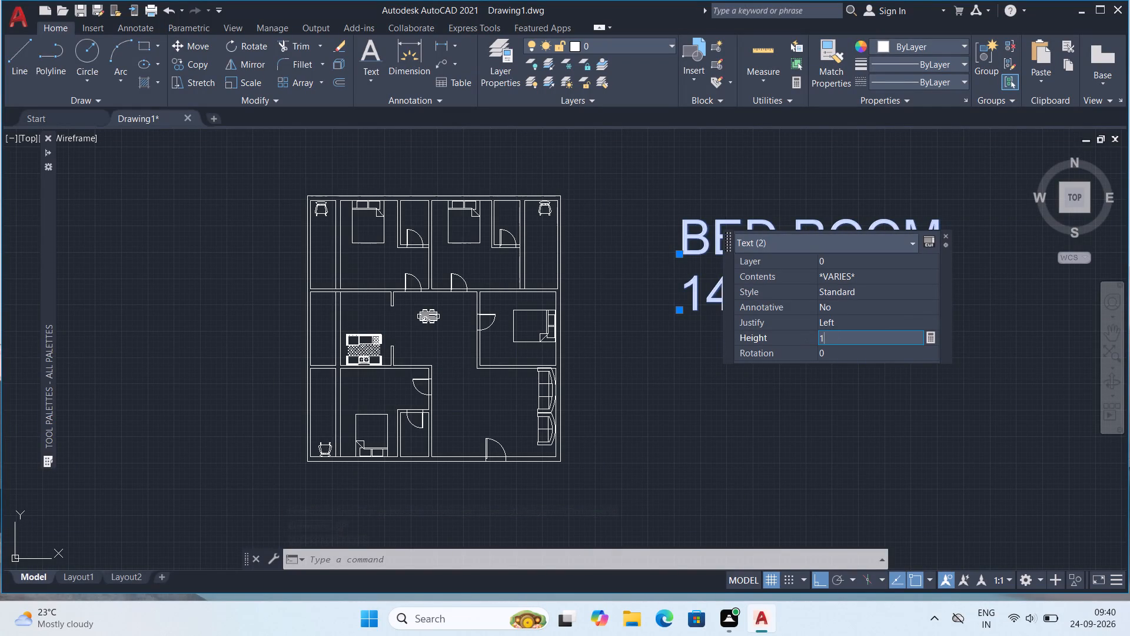
pyautogui.press('BackSpace')
pyautogui.press('9')
pyautogui.hotkey('shift', '"')
pyautogui.press('Return')
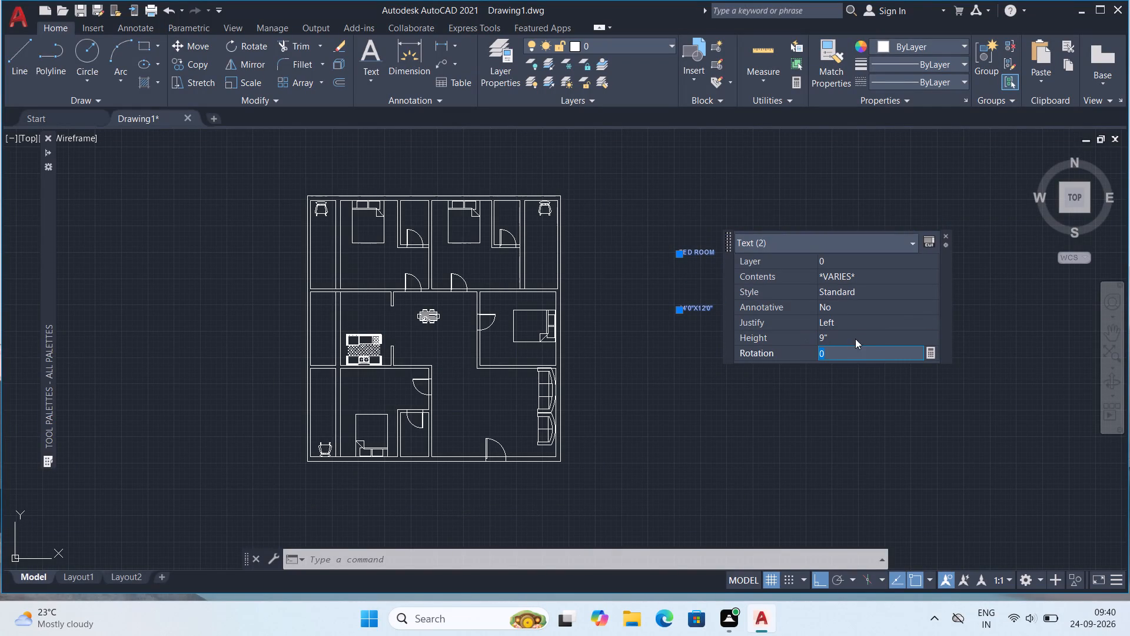
pyautogui.press('Escape')
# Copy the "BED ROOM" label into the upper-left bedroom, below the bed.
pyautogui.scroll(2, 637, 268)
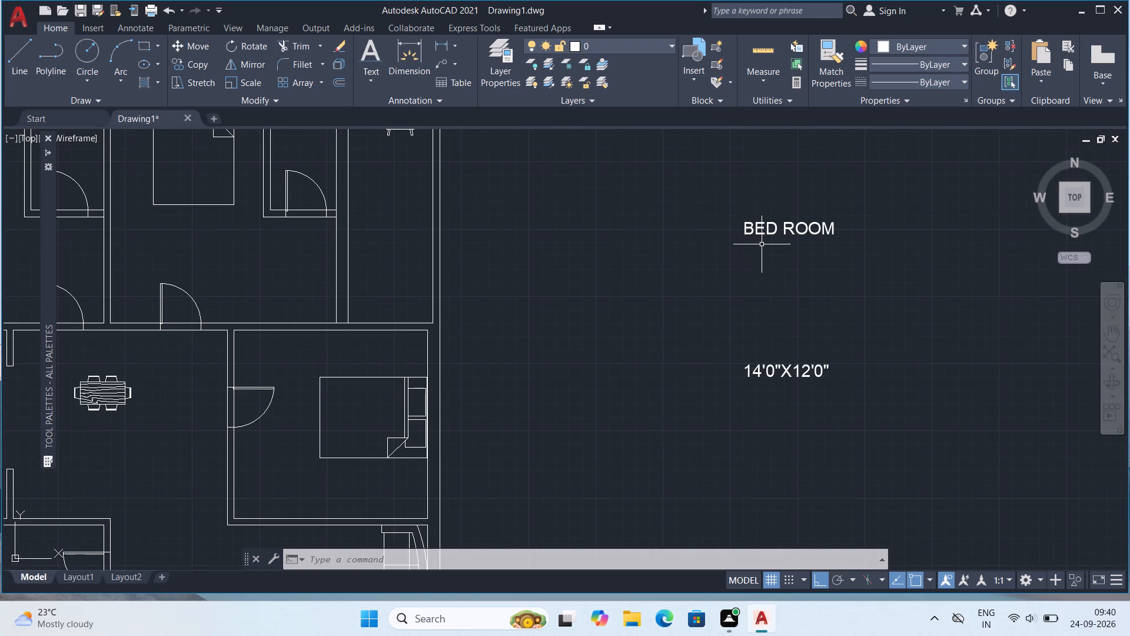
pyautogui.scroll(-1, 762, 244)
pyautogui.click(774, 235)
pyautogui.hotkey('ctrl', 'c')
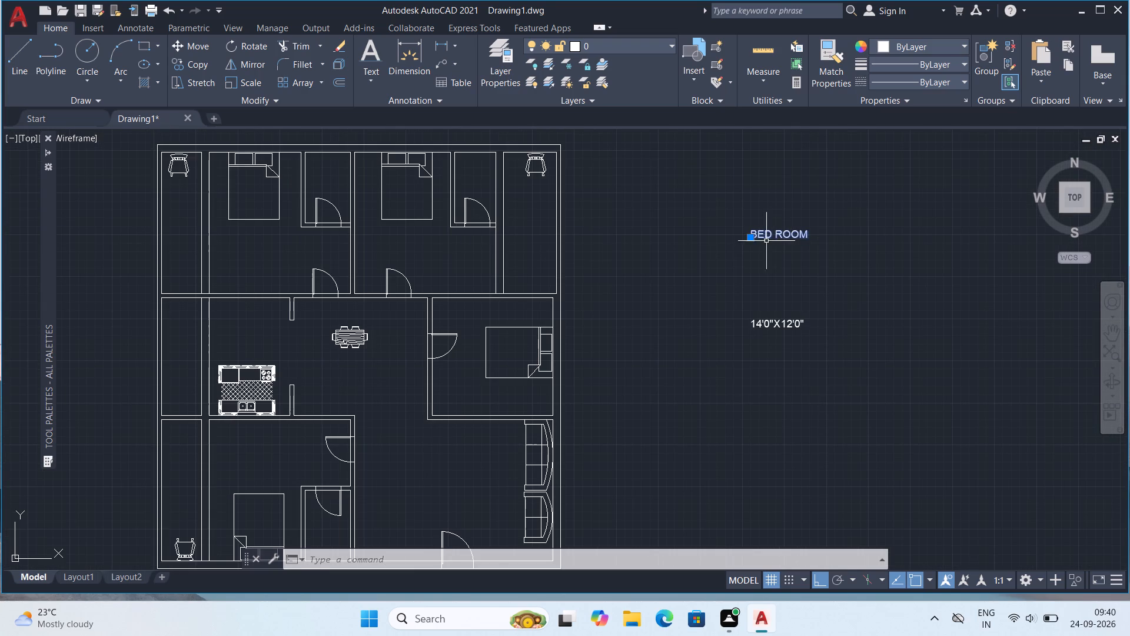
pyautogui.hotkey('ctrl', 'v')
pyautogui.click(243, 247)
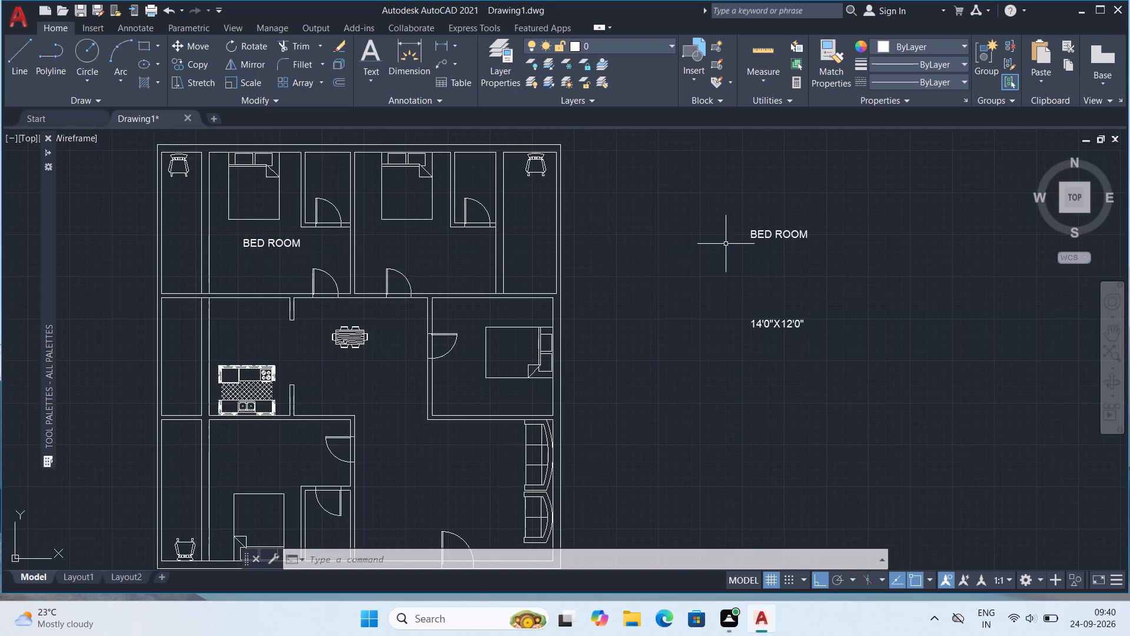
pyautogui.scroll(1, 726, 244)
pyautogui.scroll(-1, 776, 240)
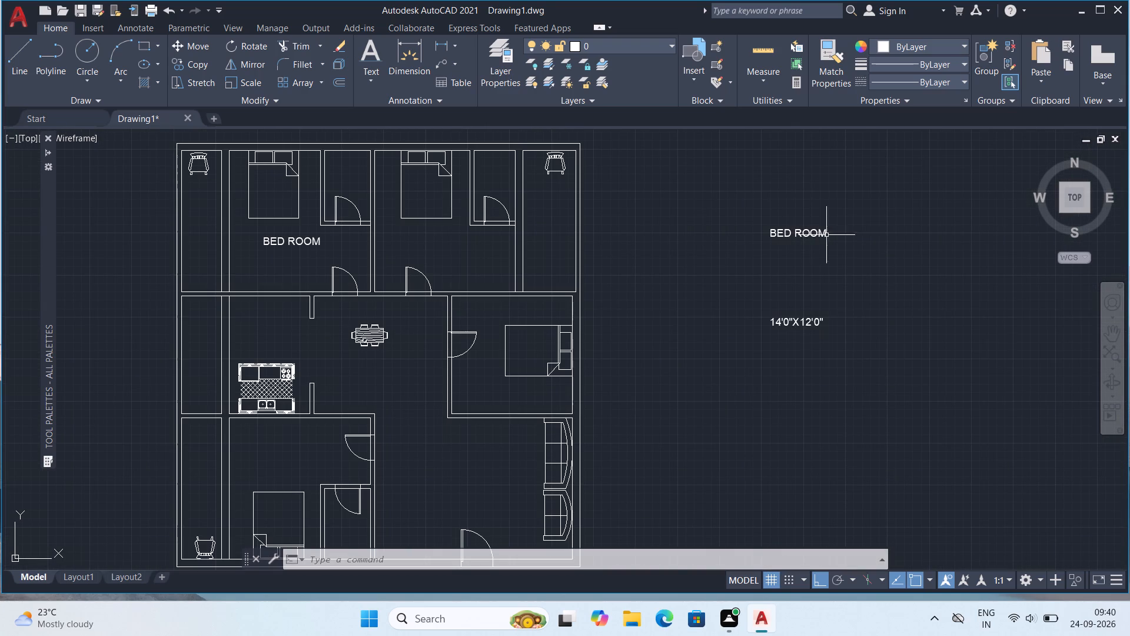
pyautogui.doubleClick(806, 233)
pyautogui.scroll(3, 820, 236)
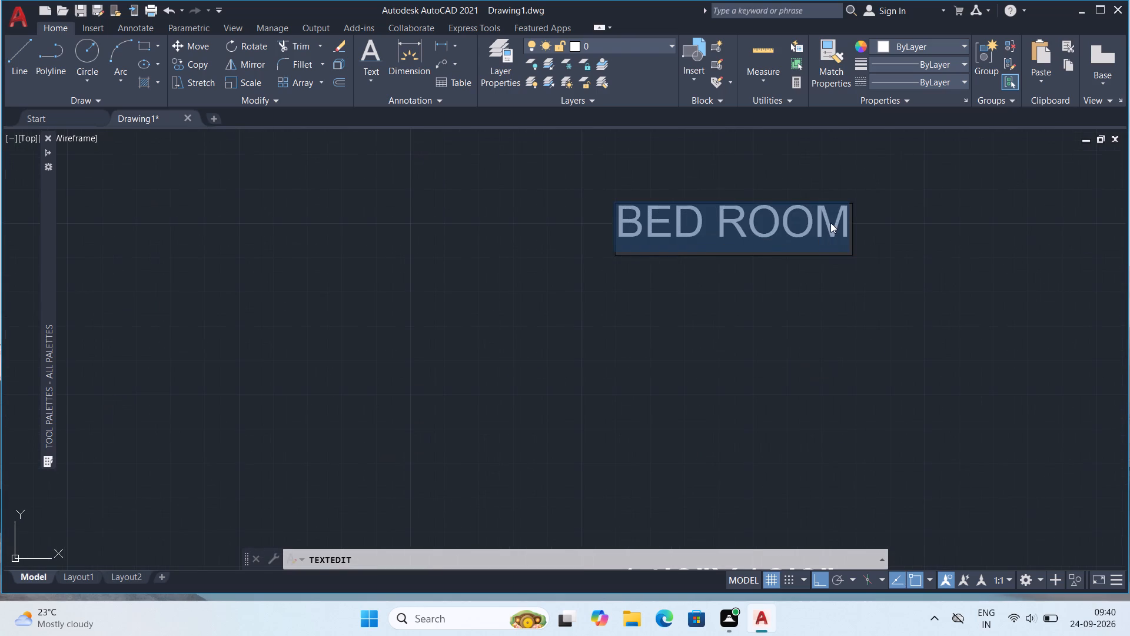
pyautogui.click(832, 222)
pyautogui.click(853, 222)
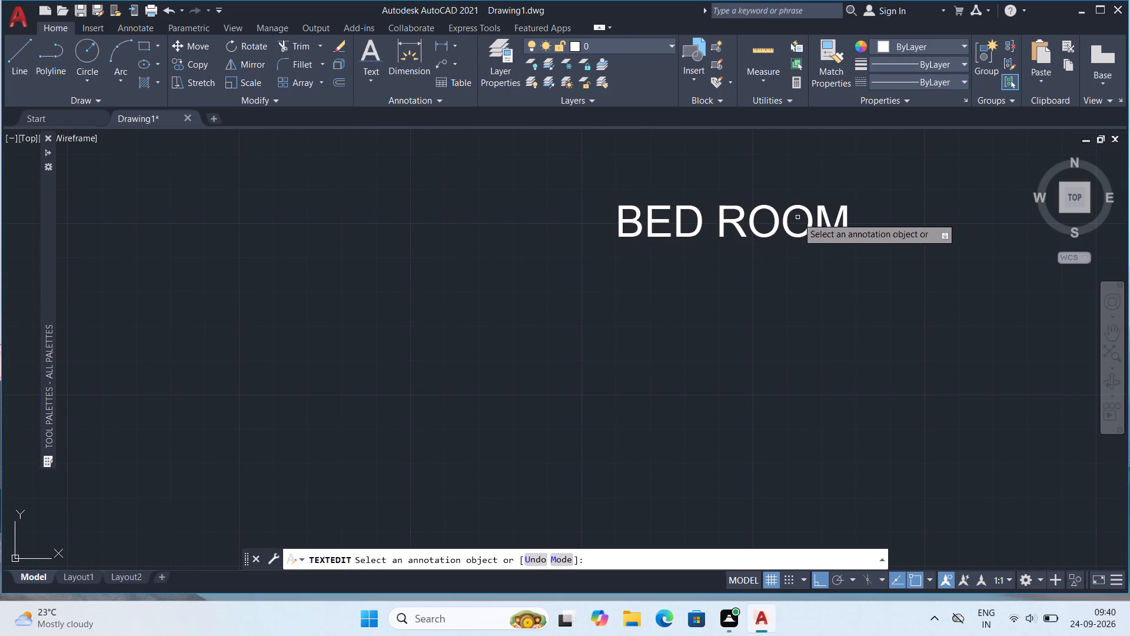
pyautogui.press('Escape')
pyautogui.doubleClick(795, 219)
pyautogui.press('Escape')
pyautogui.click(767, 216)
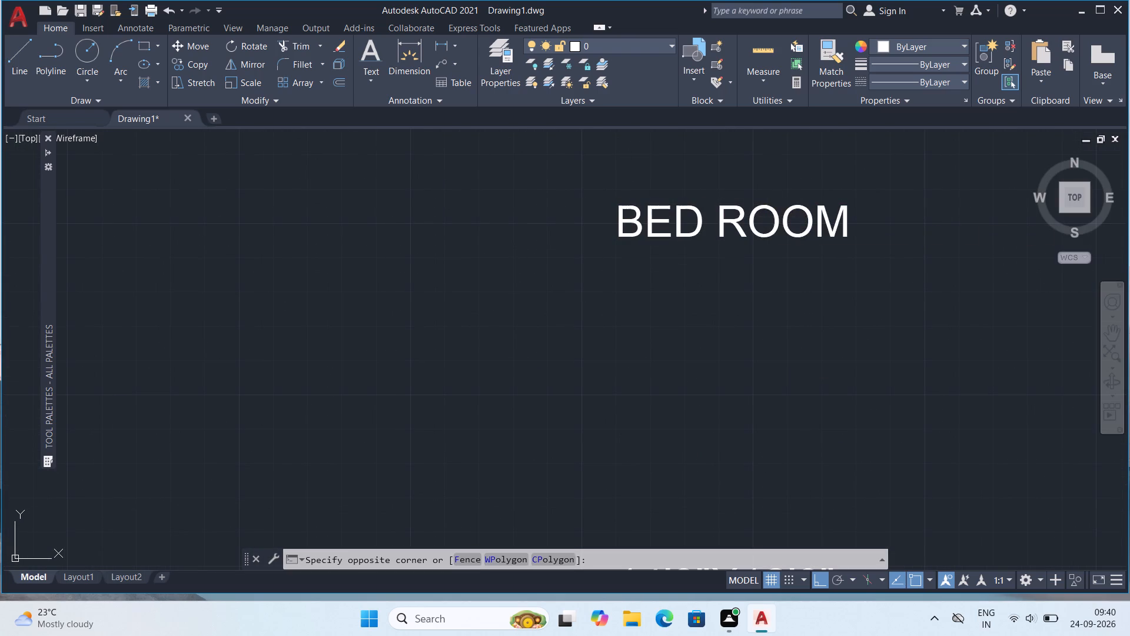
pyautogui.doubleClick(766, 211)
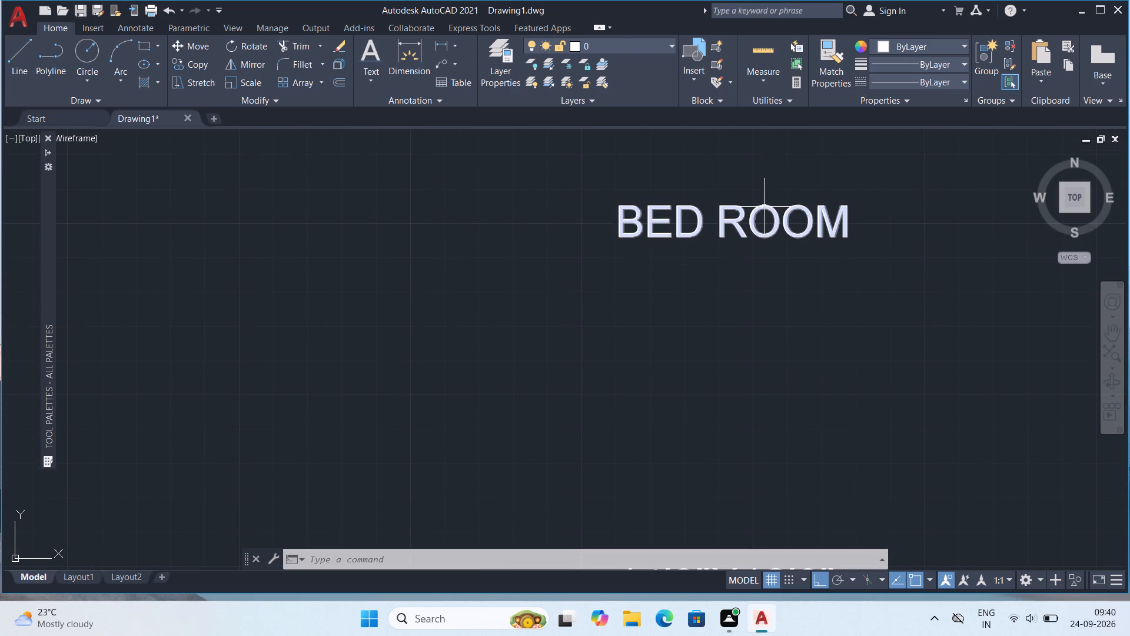
# Change the "BED ROOM" label right of the plan to read "BED ROOM-1".
pyautogui.doubleClick(764, 206)
pyautogui.scroll(2, 817, 216)
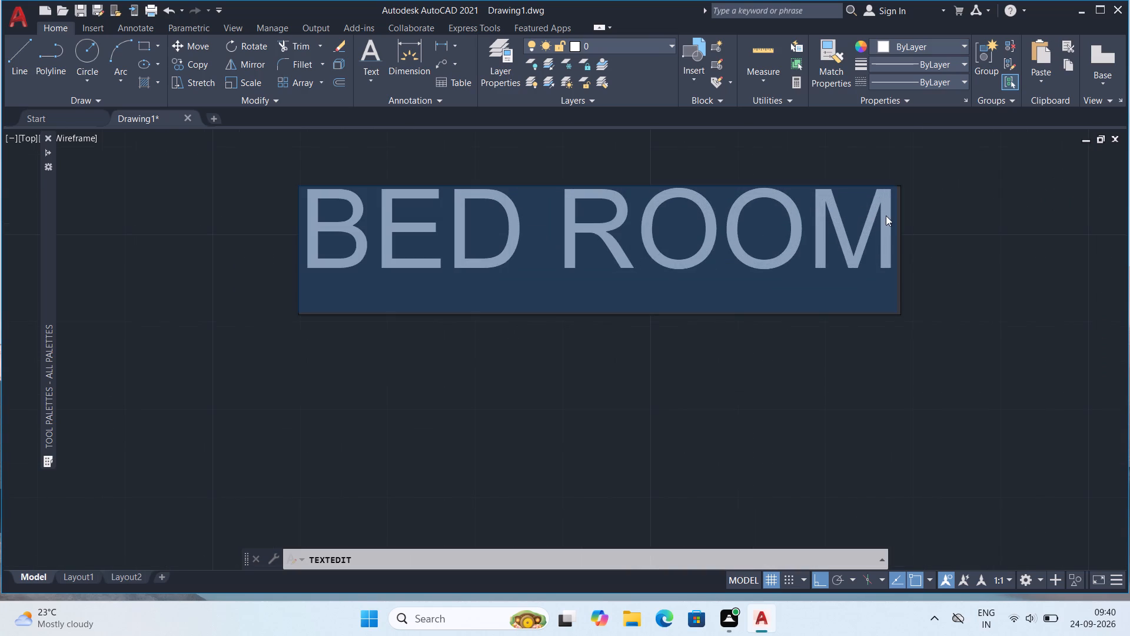
pyautogui.click(886, 216)
pyautogui.press('-')
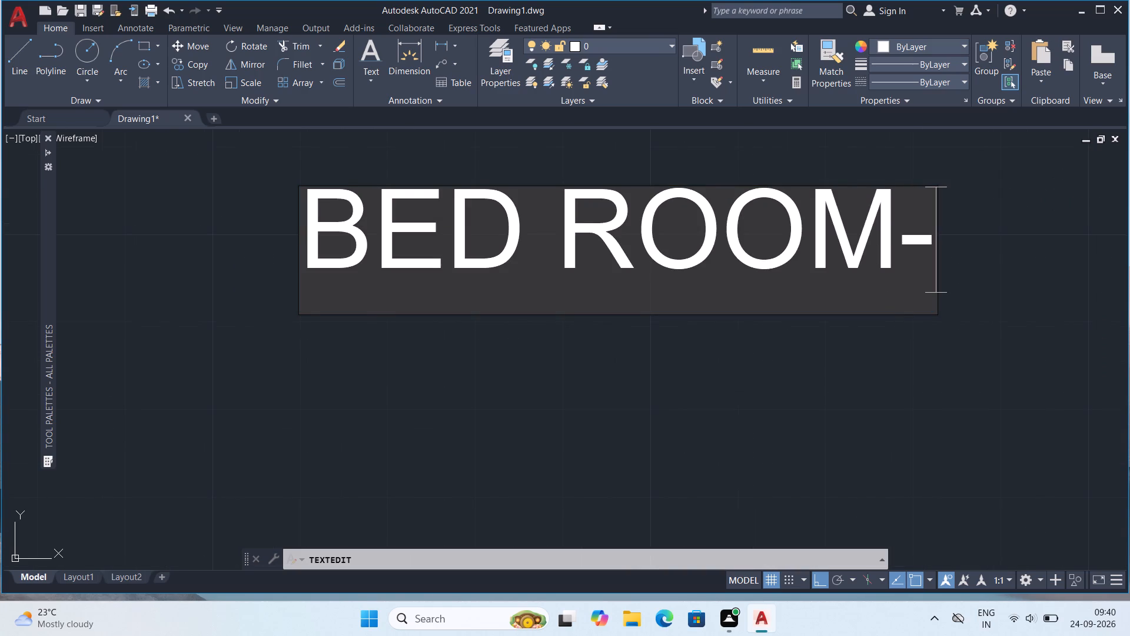
pyautogui.press('1')
pyautogui.press('Return')
pyautogui.scroll(-3, 775, 284)
pyautogui.scroll(-3, 659, 274)
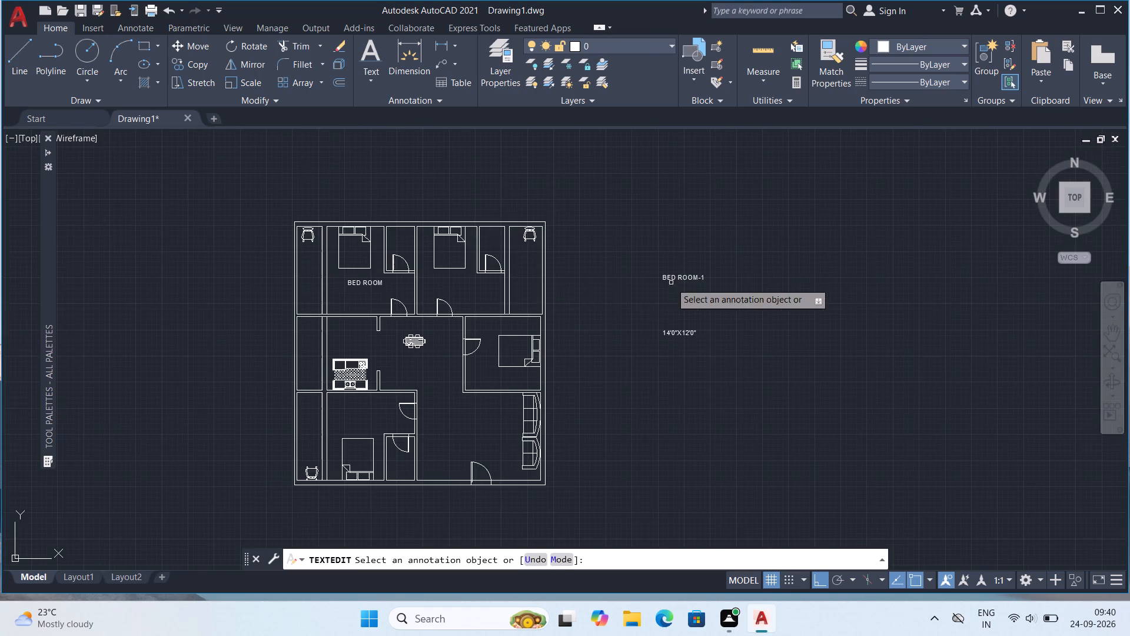
pyautogui.moveTo(338, 293); pyautogui.dragTo(374, 282, button='middle')
pyautogui.press('Escape')
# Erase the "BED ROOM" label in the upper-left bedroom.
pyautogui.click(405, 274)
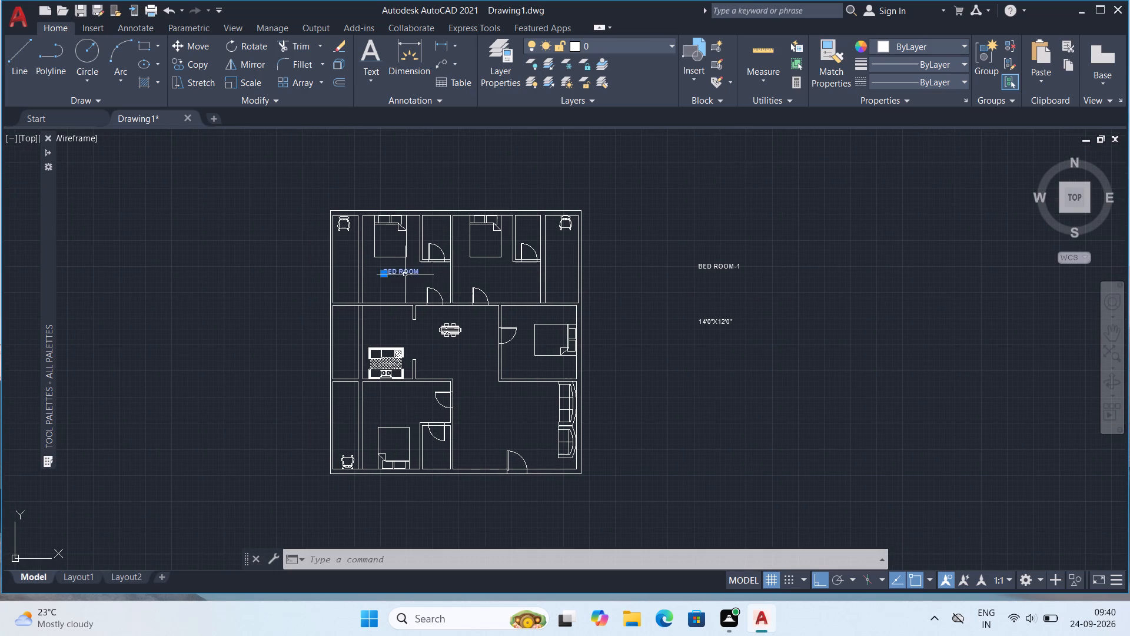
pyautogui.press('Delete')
# Copy the "BED ROOM-1" label into the upper-left bedroom, just below the bed.
pyautogui.click(725, 267)
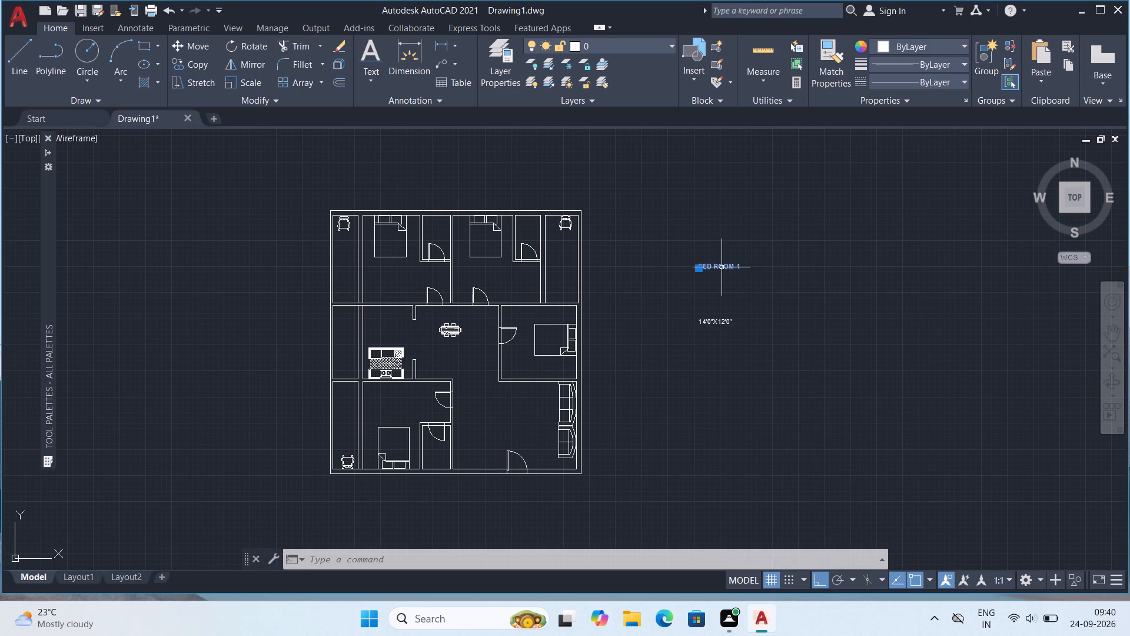
pyautogui.hotkey('ctrl', 'c')
pyautogui.hotkey('ctrl', 'v')
pyautogui.keyDown('ctrl'); pyautogui.scroll(2, 328, 260); pyautogui.keyUp('ctrl')
pyautogui.click(444, 287)
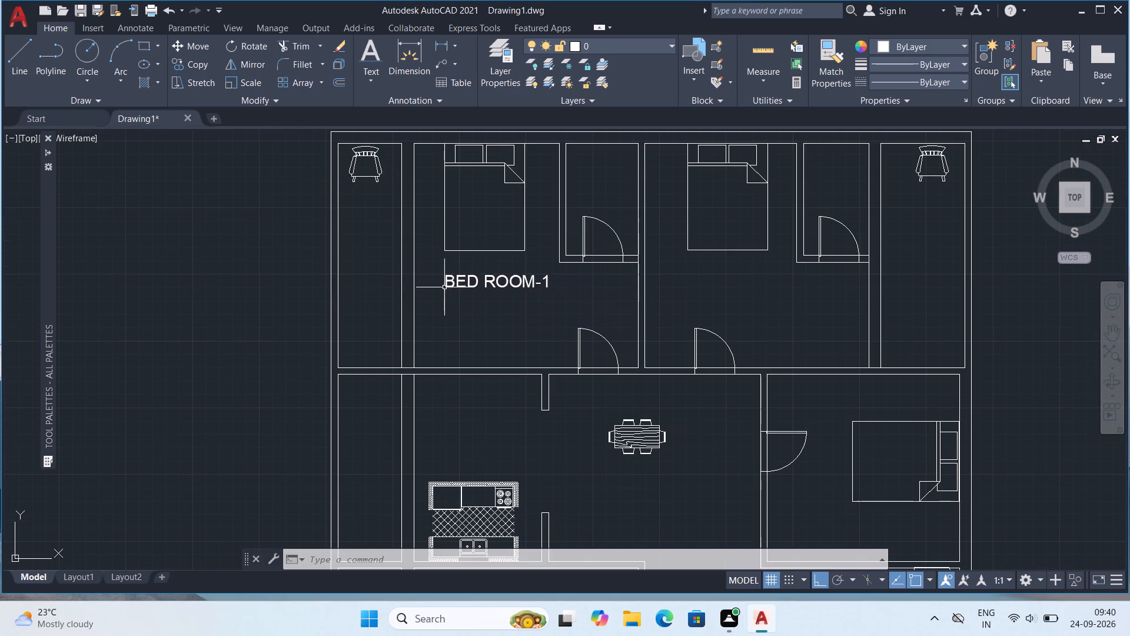
# Copy the 14'0"X12'0" size label from beside the plan to just below the "BED ROOM-1" label in the upper-left bedroom.
pyautogui.moveTo(582, 296); pyautogui.dragTo(458, 318, button='middle')
pyautogui.scroll(-2, 649, 313)
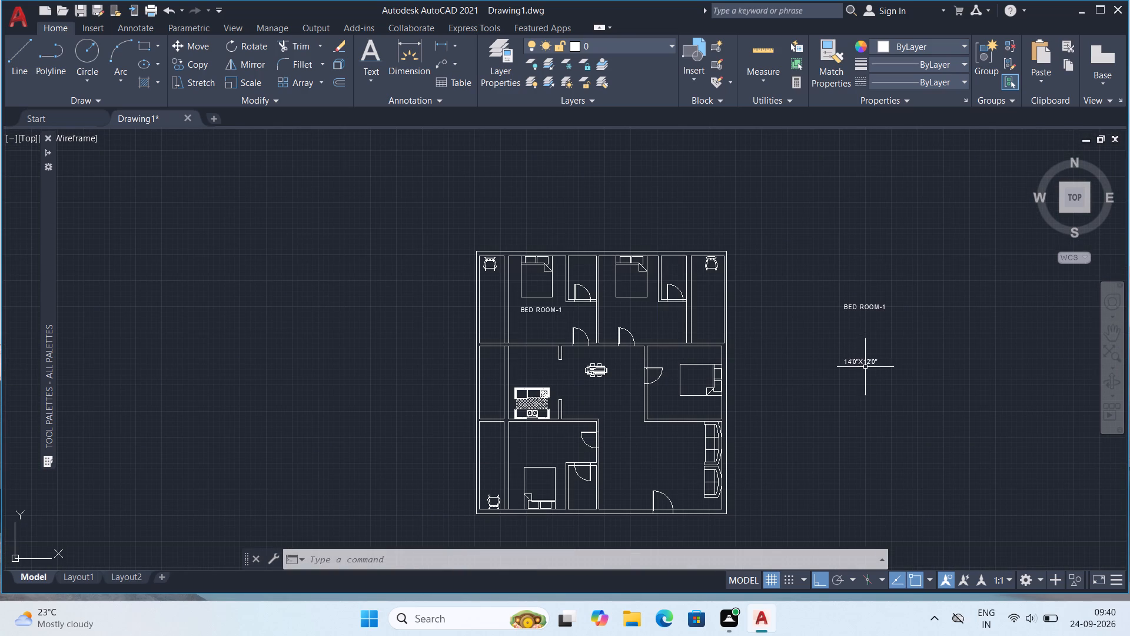
pyautogui.click(863, 362)
pyautogui.hotkey('ctrl', 'c')
pyautogui.hotkey('ctrl', 'v')
pyautogui.keyDown('ctrl'); pyautogui.scroll(2, 487, 334); pyautogui.keyUp('ctrl')
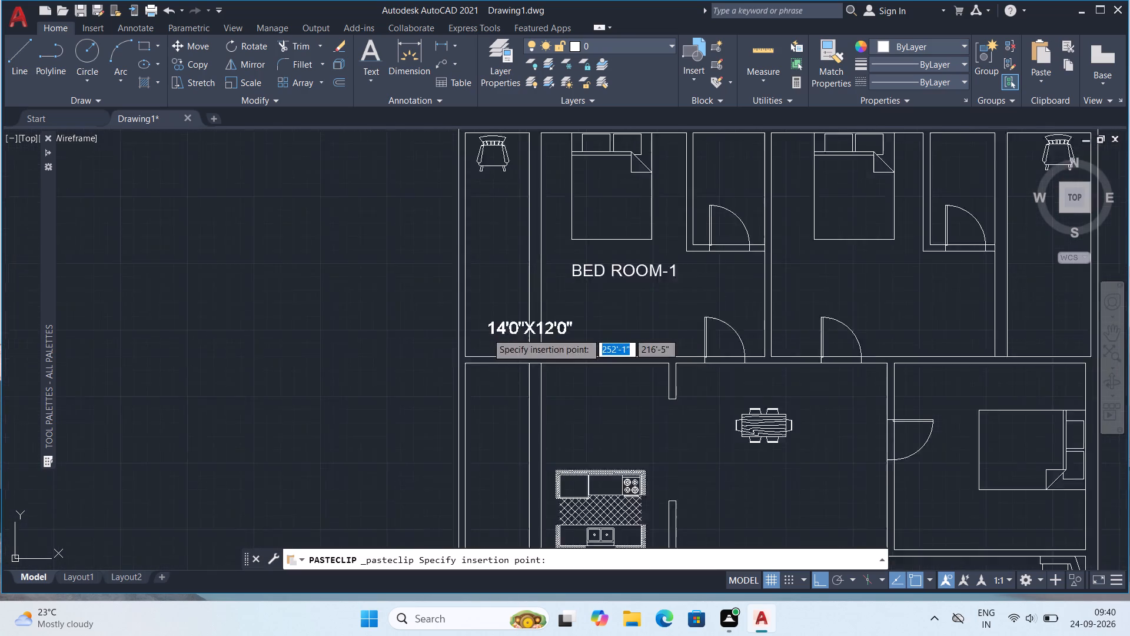
pyautogui.keyDown('ctrl'); pyautogui.scroll(1, 487, 333); pyautogui.keyUp('ctrl')
pyautogui.click(624, 287)
# Change the "BED ROOM-1" label outside the plan to read "BED ROOM-2".
pyautogui.scroll(-1, 752, 270)
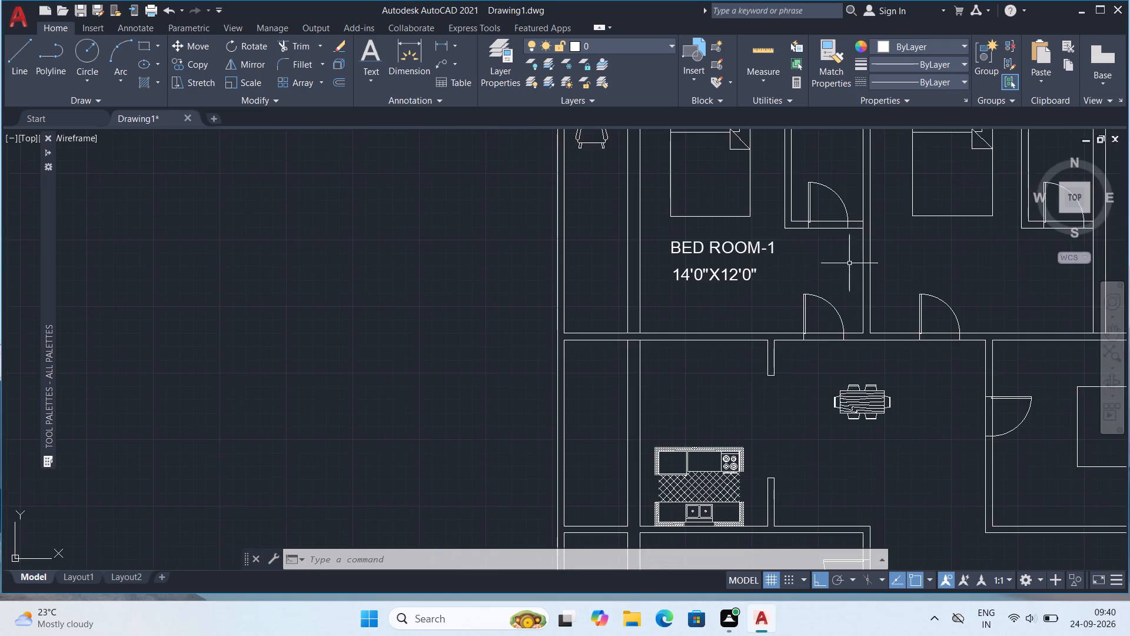
pyautogui.moveTo(849, 263); pyautogui.dragTo(513, 353, button='middle')
pyautogui.scroll(-1, 845, 253)
pyautogui.moveTo(907, 267); pyautogui.dragTo(728, 267, button='middle')
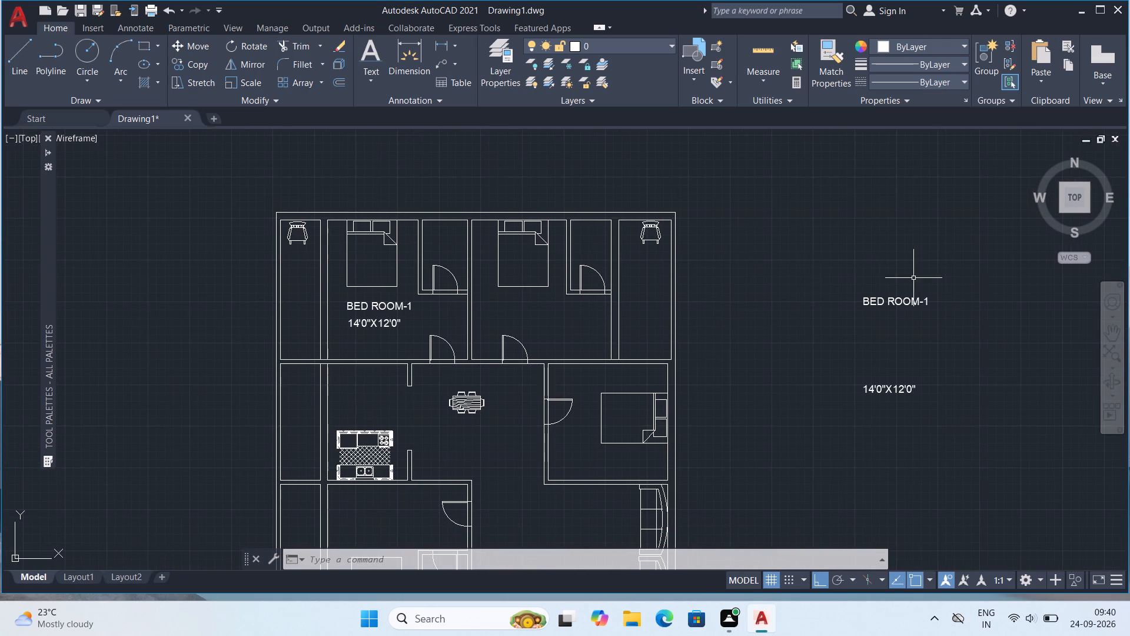
pyautogui.click(906, 300)
pyautogui.doubleClick(906, 300)
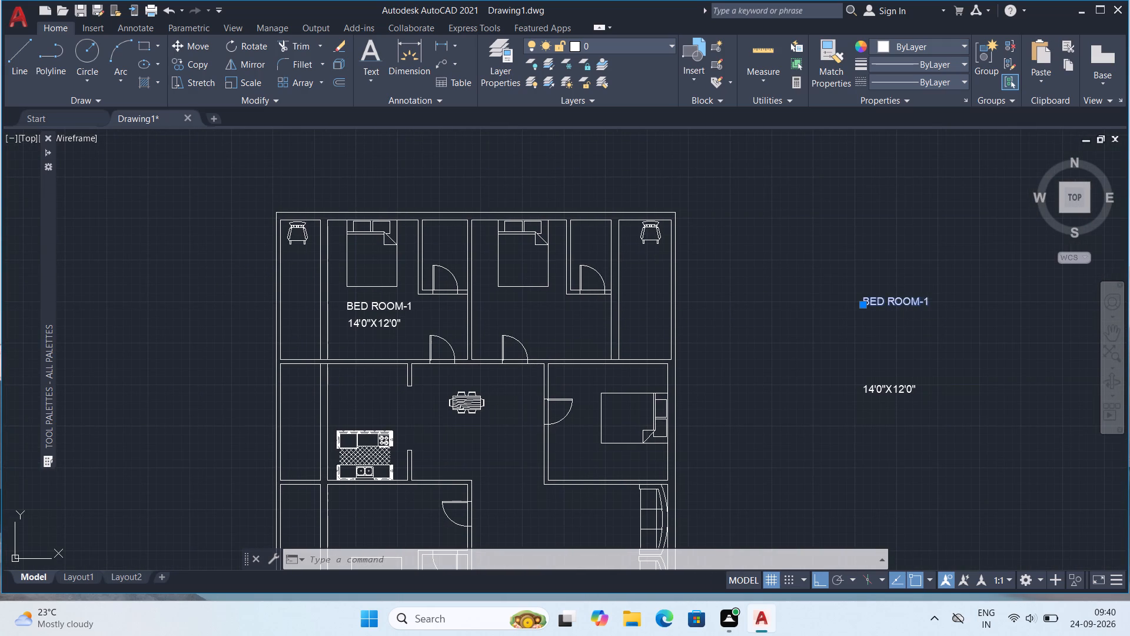
pyautogui.scroll(3, 906, 302)
pyautogui.click(961, 298)
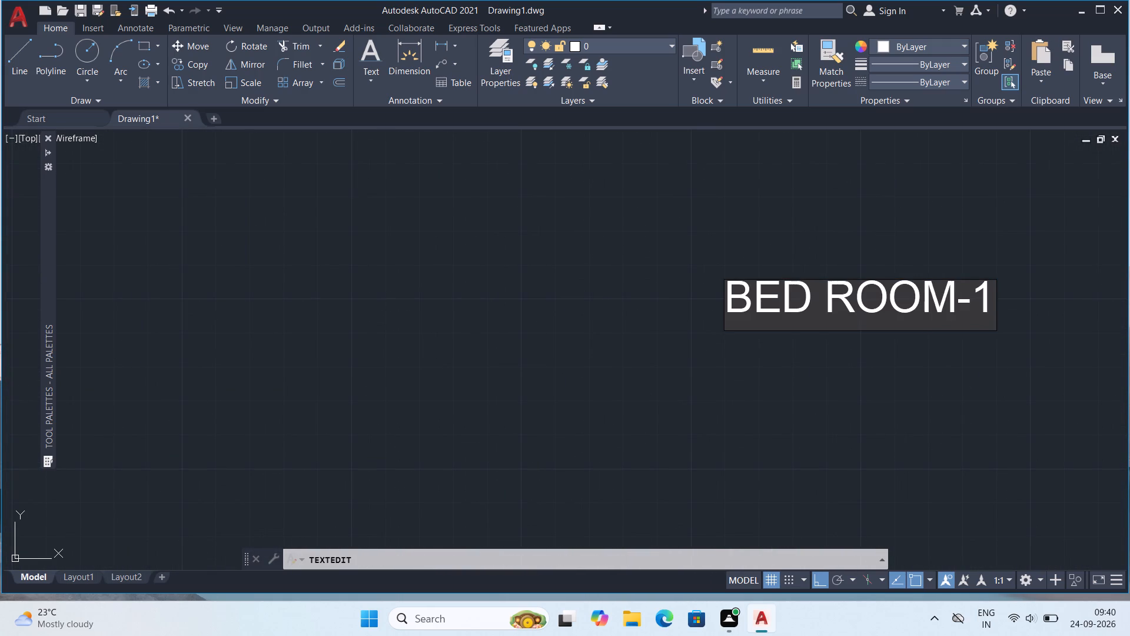
pyautogui.click(995, 300)
pyautogui.press('BackSpace')
pyautogui.press('2')
pyautogui.press('Return')
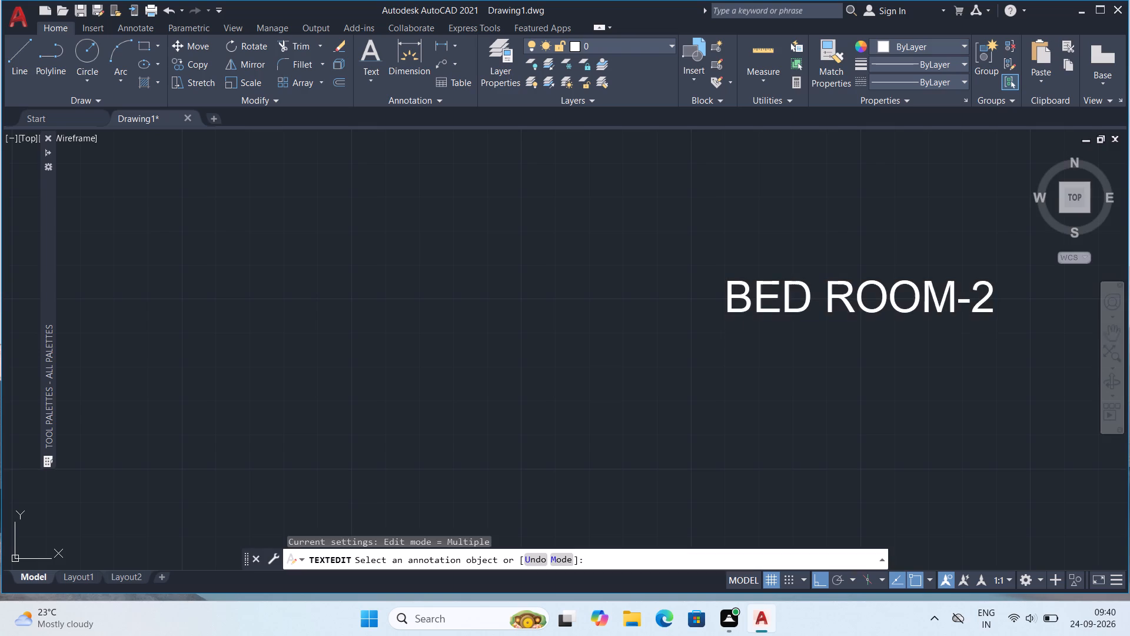
pyautogui.scroll(-2, 932, 336)
pyautogui.press('Escape')
# Copy the "BED ROOM-2" label into the second upper bedroom, below the bed.
pyautogui.click(918, 320)
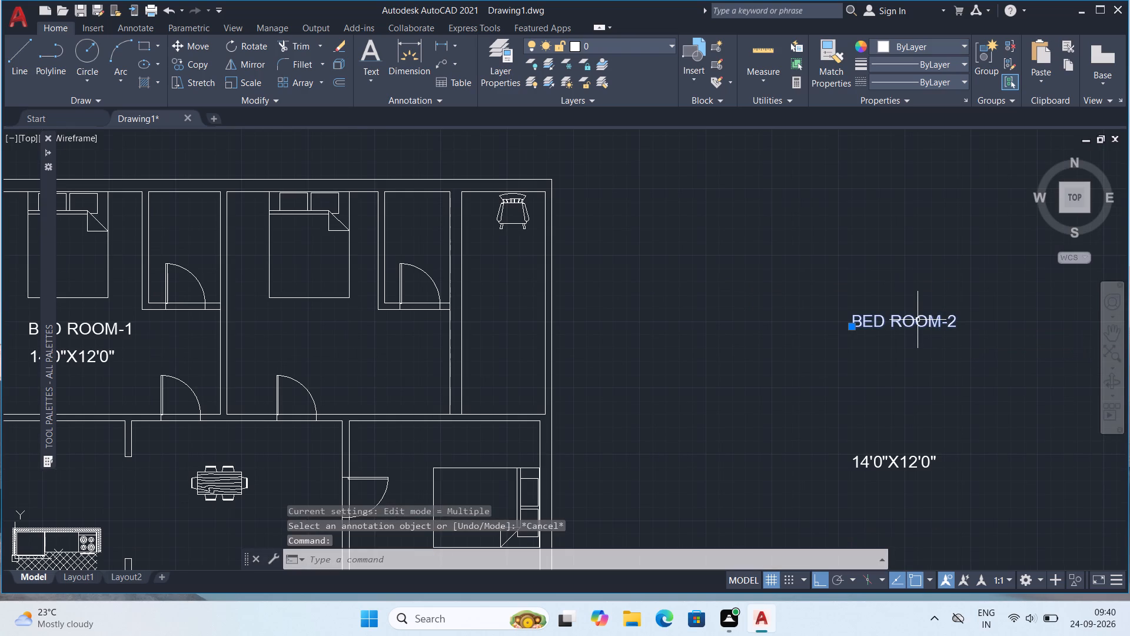
pyautogui.hotkey('ctrl', 'c')
pyautogui.hotkey('ctrl', 'v')
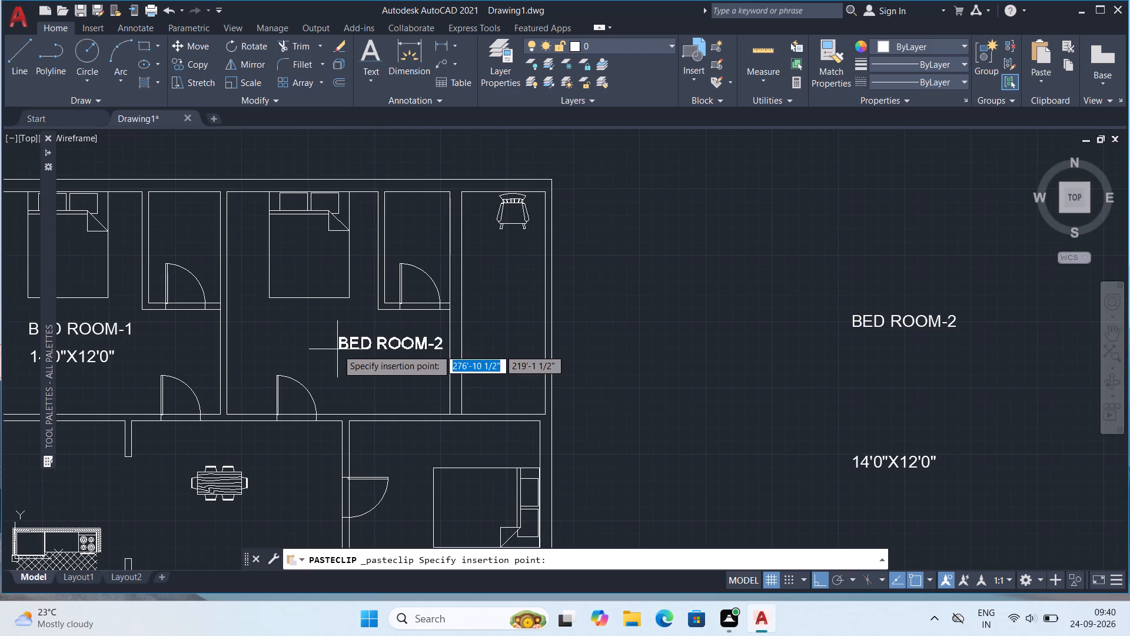
pyautogui.click(307, 347)
# Copy the 14'0"X12'0" size label from beside the plan to just below the "BED ROOM-2" label in the second bedroom.
pyautogui.click(863, 461)
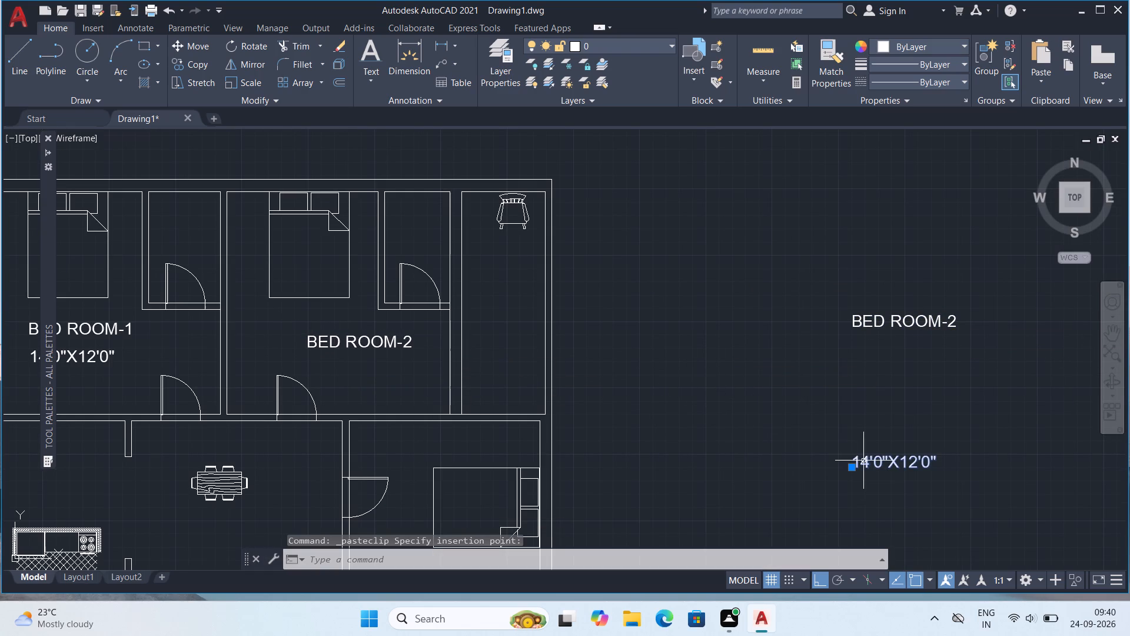
pyautogui.hotkey('ctrl', 'c')
pyautogui.hotkey('ctrl', 'v')
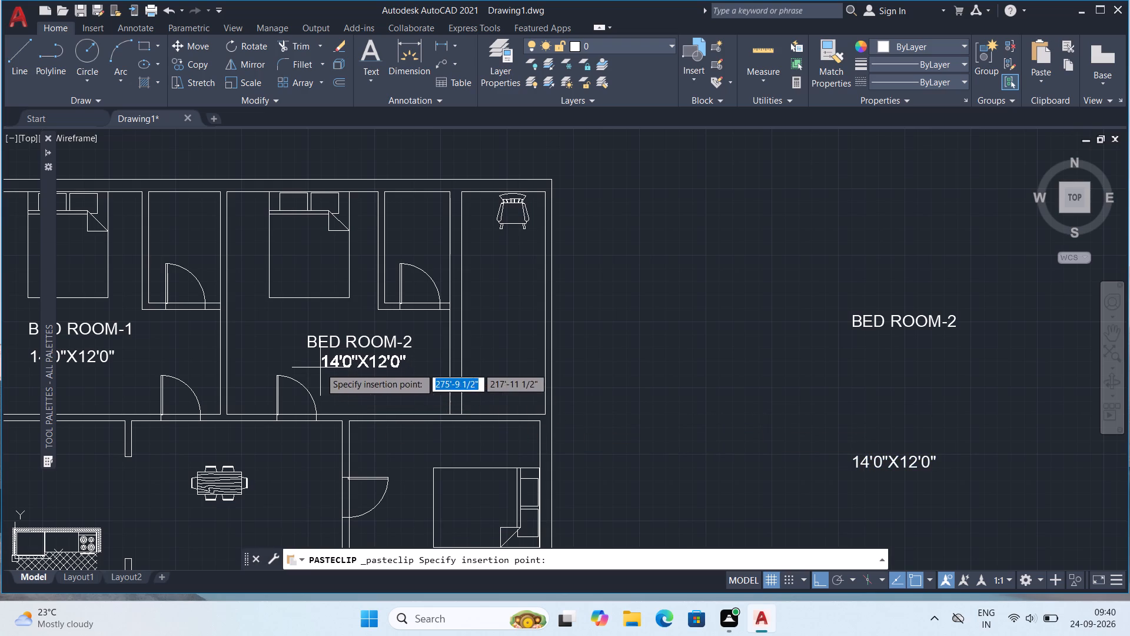
pyautogui.click(320, 366)
# Change the "BED ROOM-2" label outside the plan to read "TOILET".
pyautogui.scroll(-1, 496, 365)
pyautogui.moveTo(438, 365); pyautogui.dragTo(590, 355, button='middle')
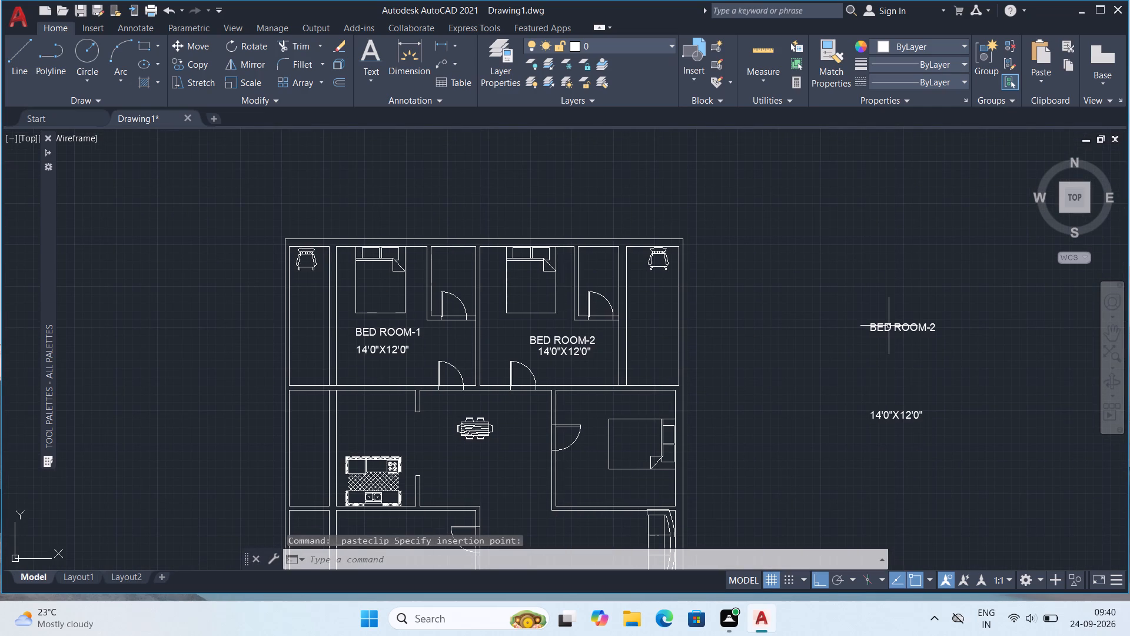
pyautogui.doubleClick(889, 327)
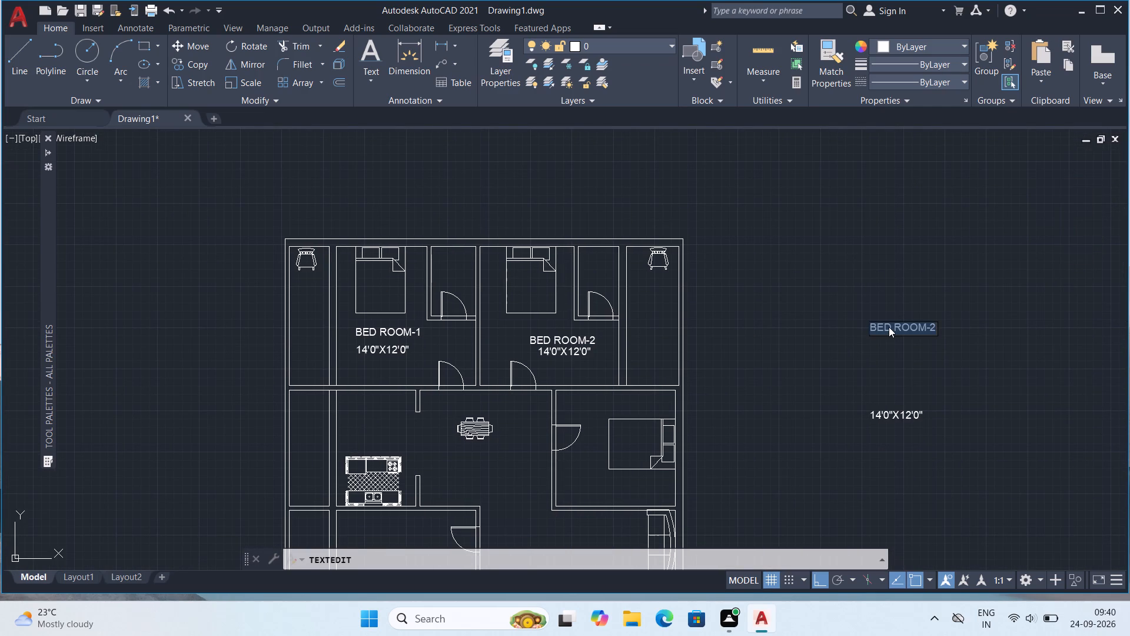
pyautogui.write('TOILET')
pyautogui.press('Return')
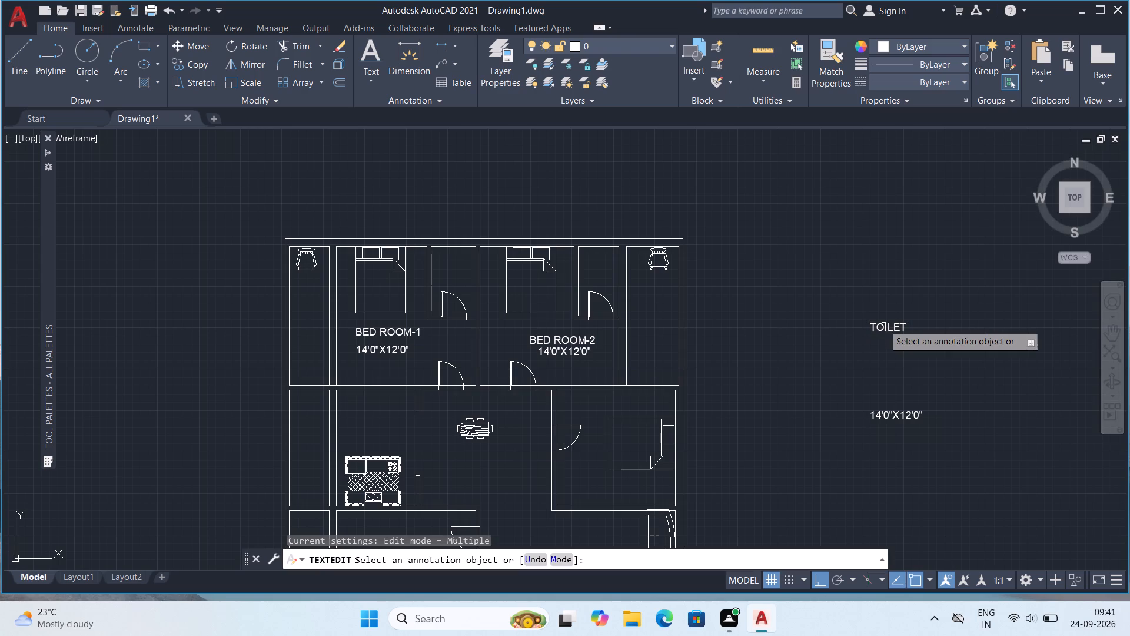
pyautogui.press('Escape')
# Change the size label outside the plan to read 4'6"X7'0".
pyautogui.doubleClick(902, 417)
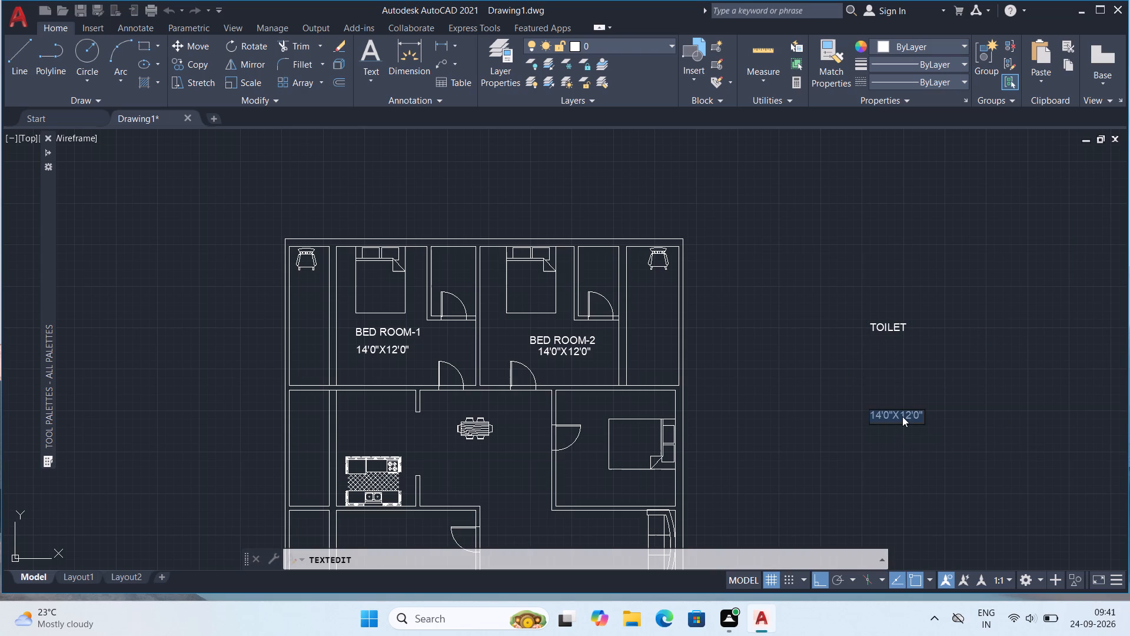
pyautogui.write('4\'6"X')
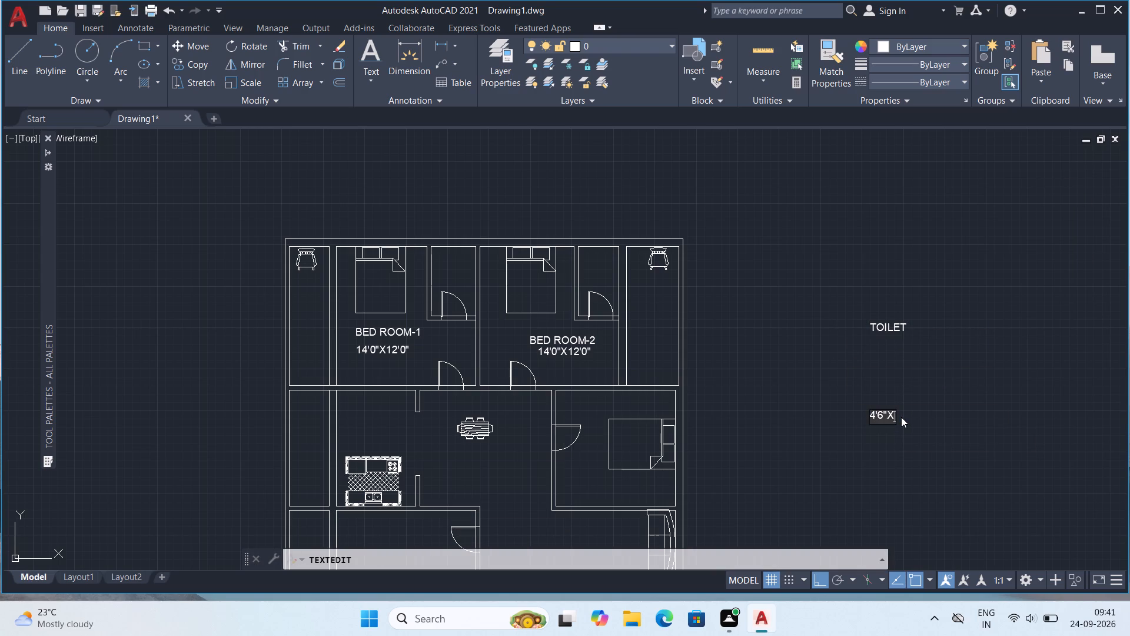
pyautogui.write("7'")
pyautogui.write('0"')
pyautogui.press('Return')
pyautogui.press('Escape')
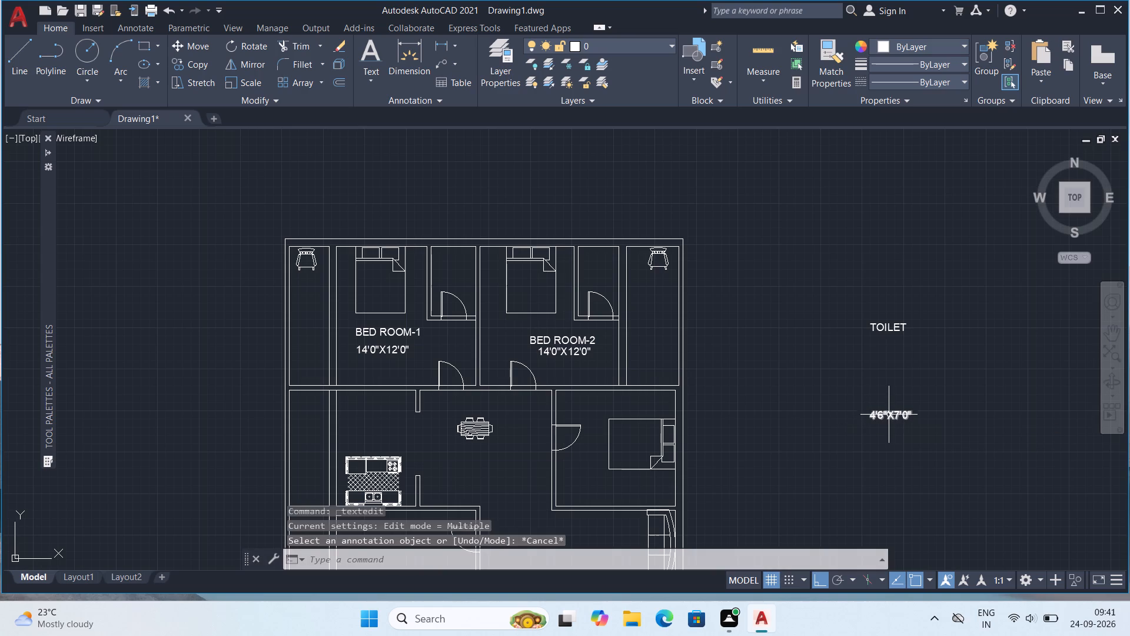
# Copy the "TOILET" label into the toilet adjoining BED ROOM-2, above its door.
pyautogui.click(889, 327)
pyautogui.hotkey('ctrl', 'c')
pyautogui.hotkey('ctrl', 'v')
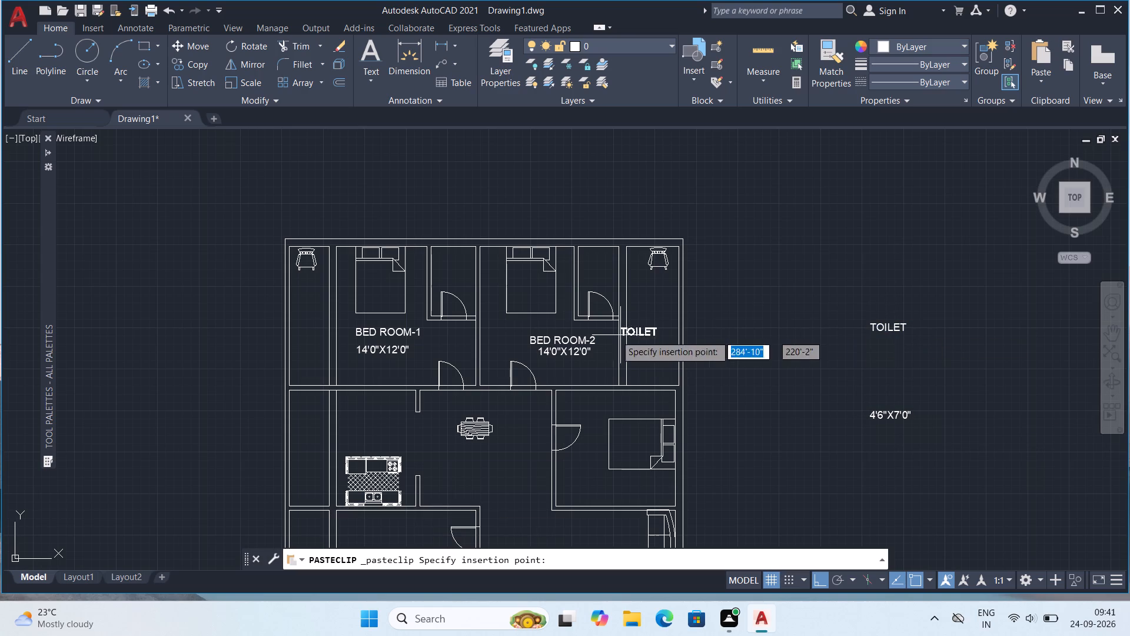
pyautogui.click(581, 271)
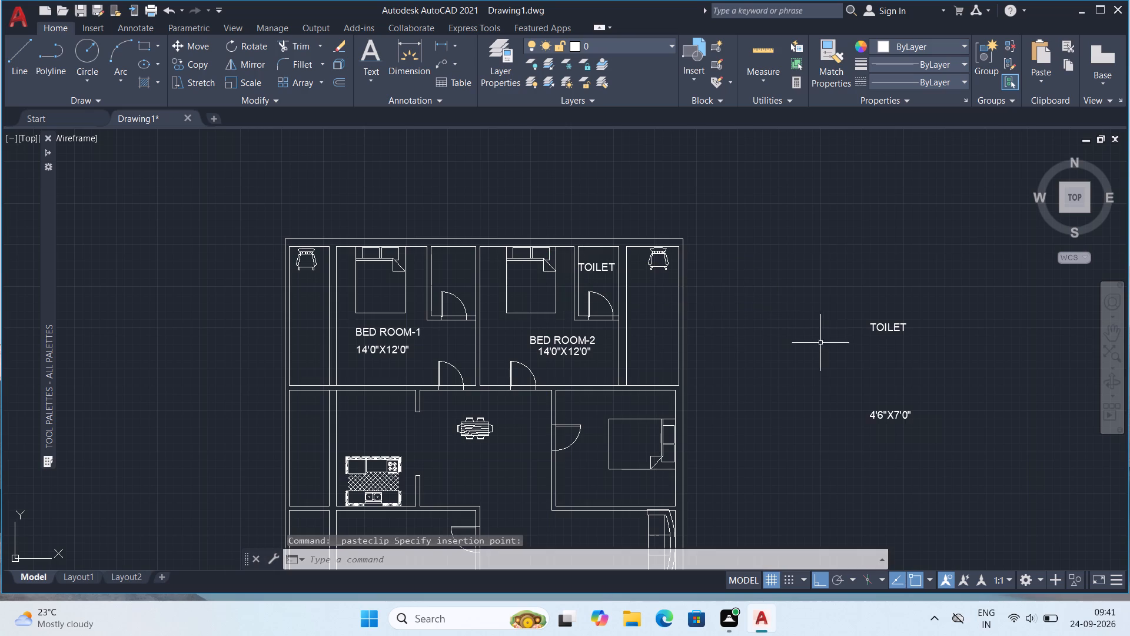
# Copy the 4'6"X7'0" size label from beside the plan to just below the "TOILET" label in BED ROOM-2's toilet.
pyautogui.click(897, 411)
pyautogui.hotkey('ctrl', 'c')
pyautogui.hotkey('ctrl', 'v')
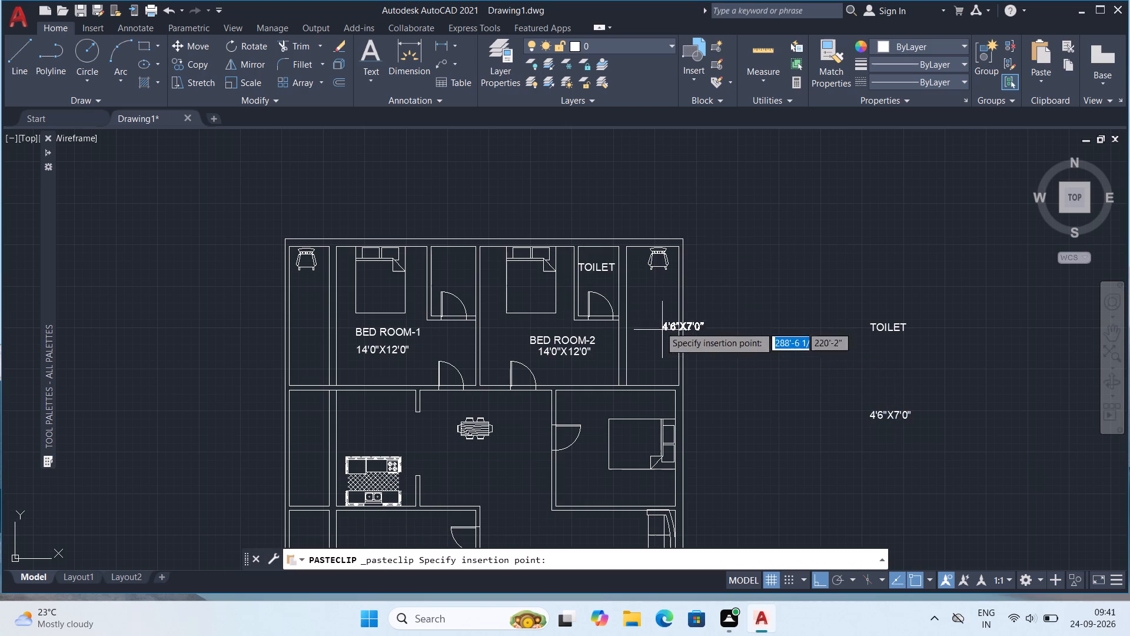
pyautogui.click(577, 287)
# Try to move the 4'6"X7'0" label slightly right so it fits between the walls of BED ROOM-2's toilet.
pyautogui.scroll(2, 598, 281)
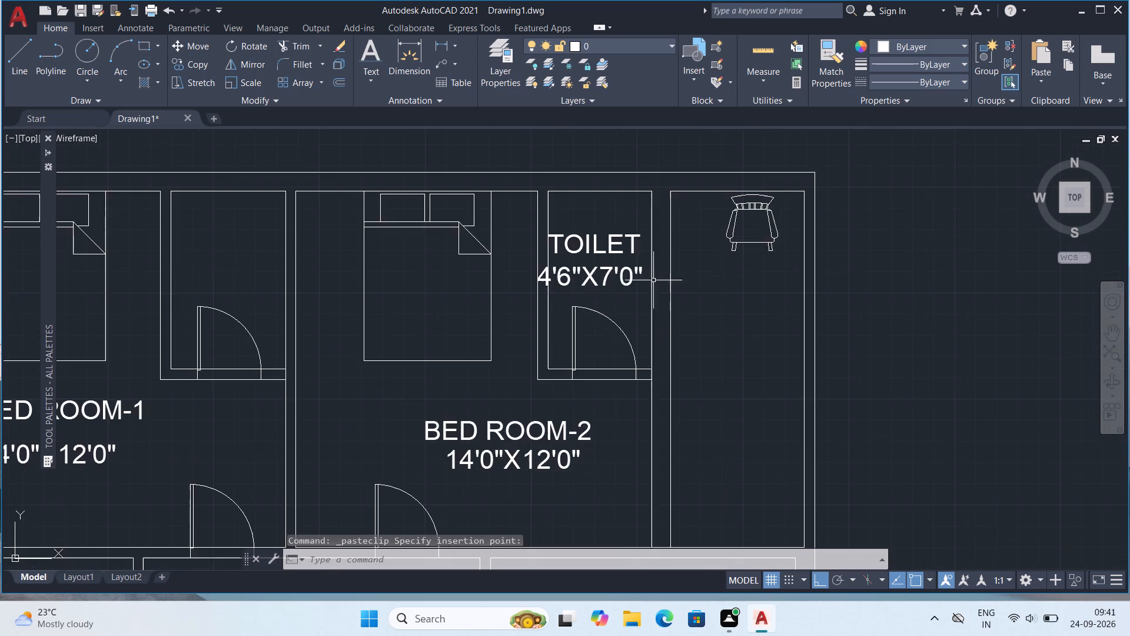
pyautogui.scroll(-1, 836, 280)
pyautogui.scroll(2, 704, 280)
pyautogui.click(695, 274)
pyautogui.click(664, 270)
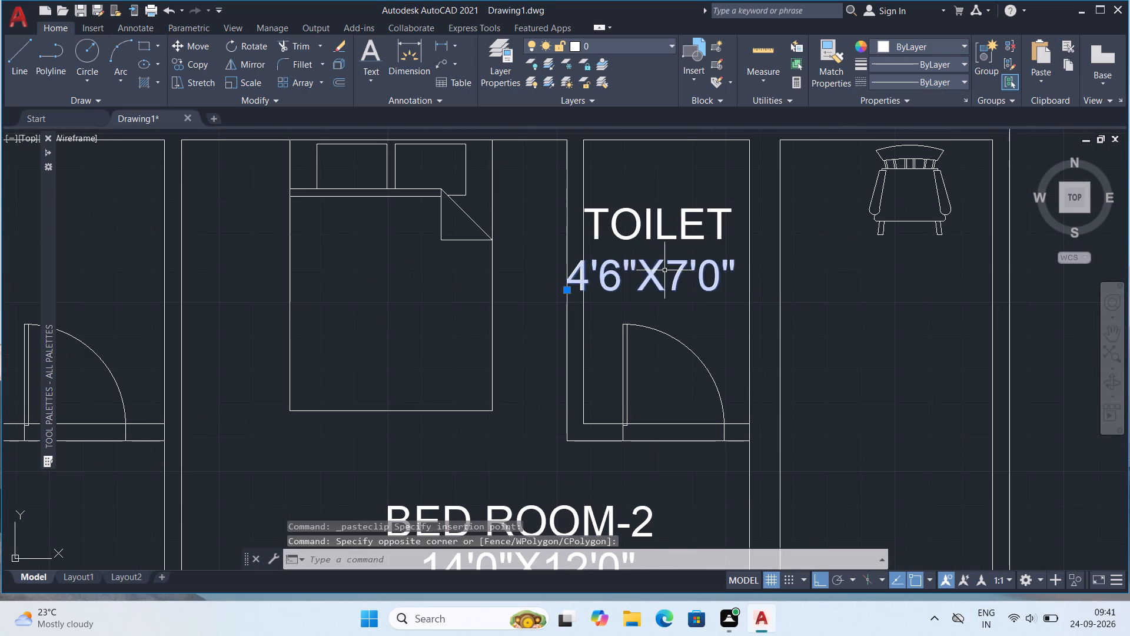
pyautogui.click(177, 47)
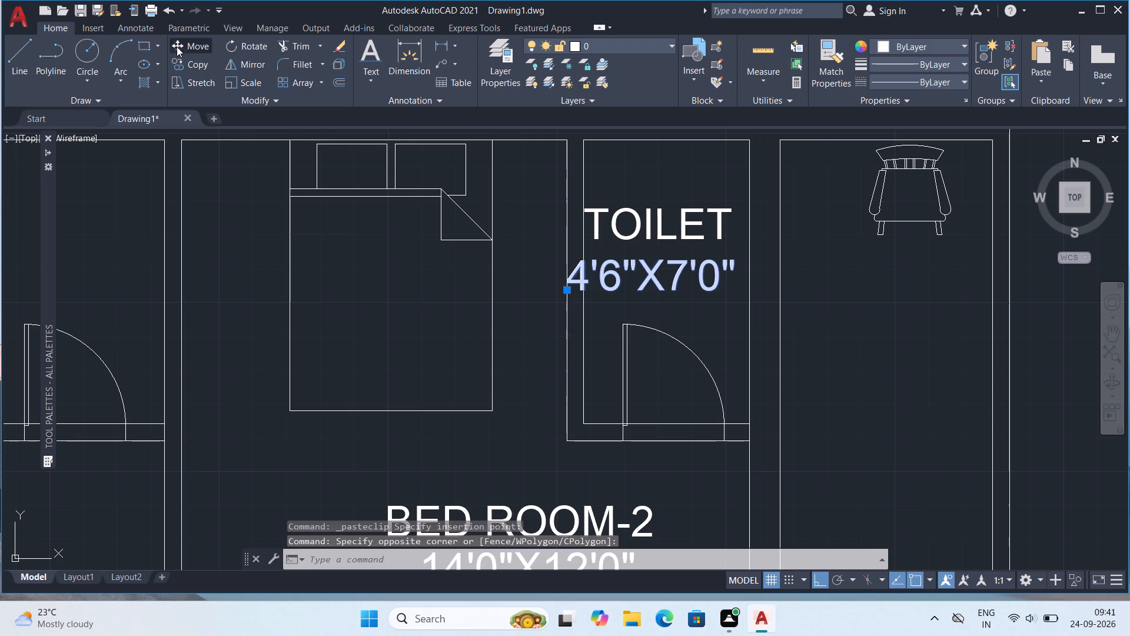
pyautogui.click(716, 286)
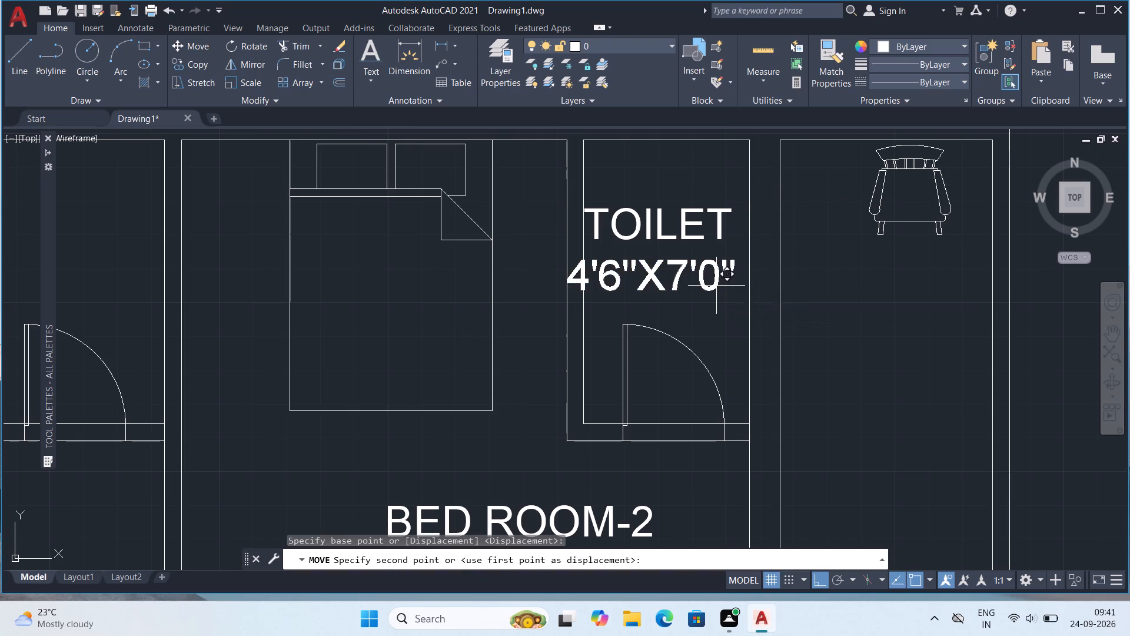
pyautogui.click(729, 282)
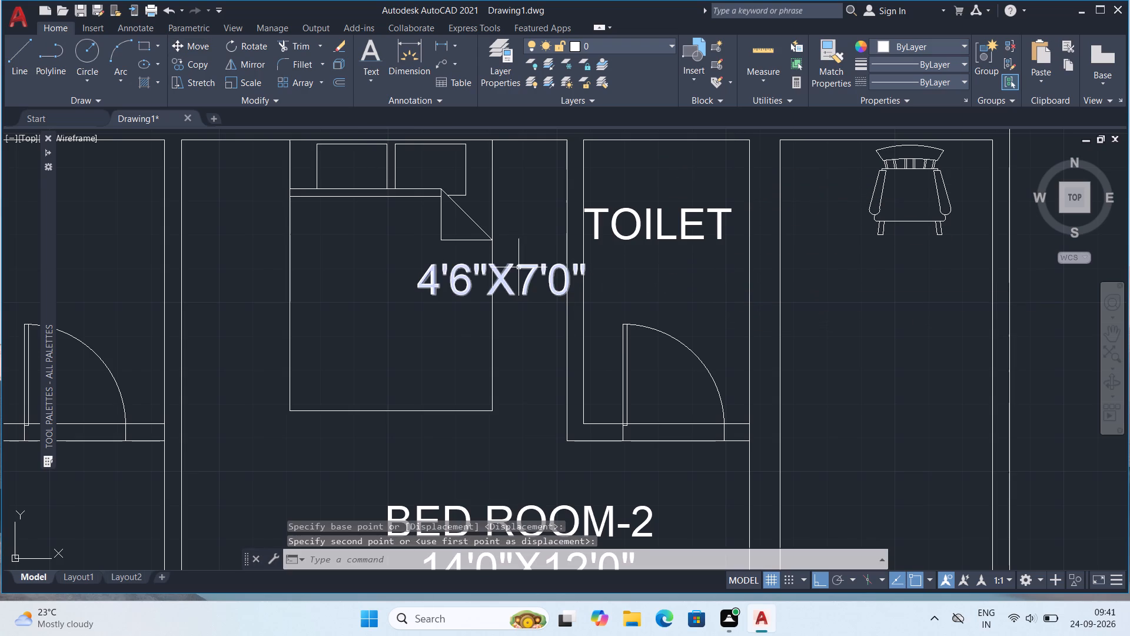
# Move the 4'6"X7'0" label horizontally about 4'-1" to the right, back under the "TOILET" label in BED ROOM-2's toilet.
pyautogui.click(519, 267)
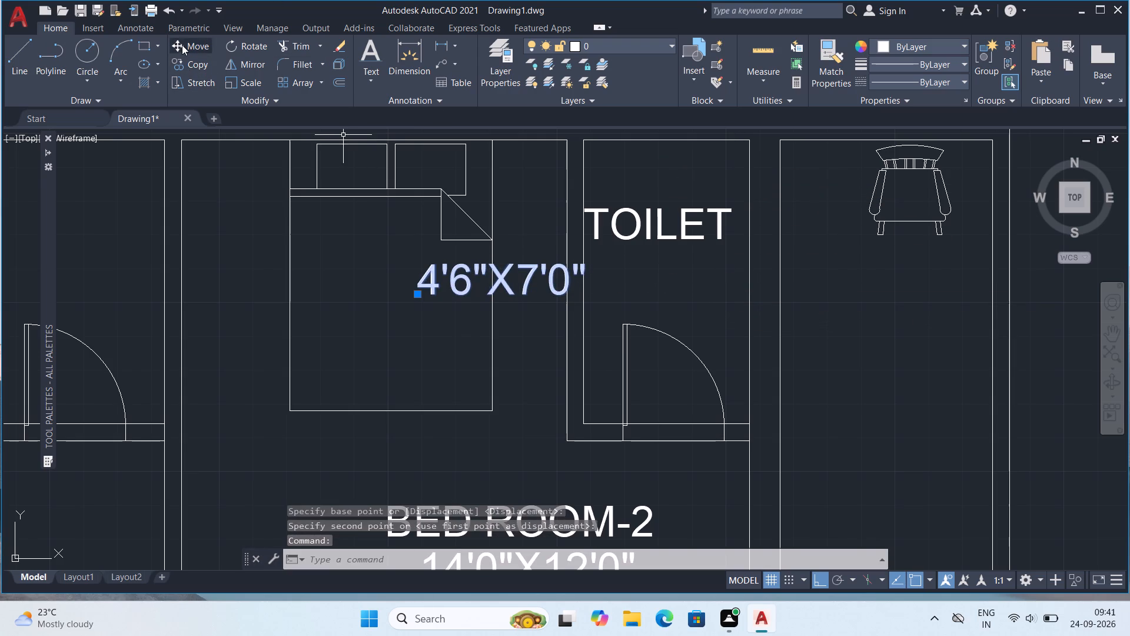
pyautogui.click(182, 45)
pyautogui.scroll(2, 663, 267)
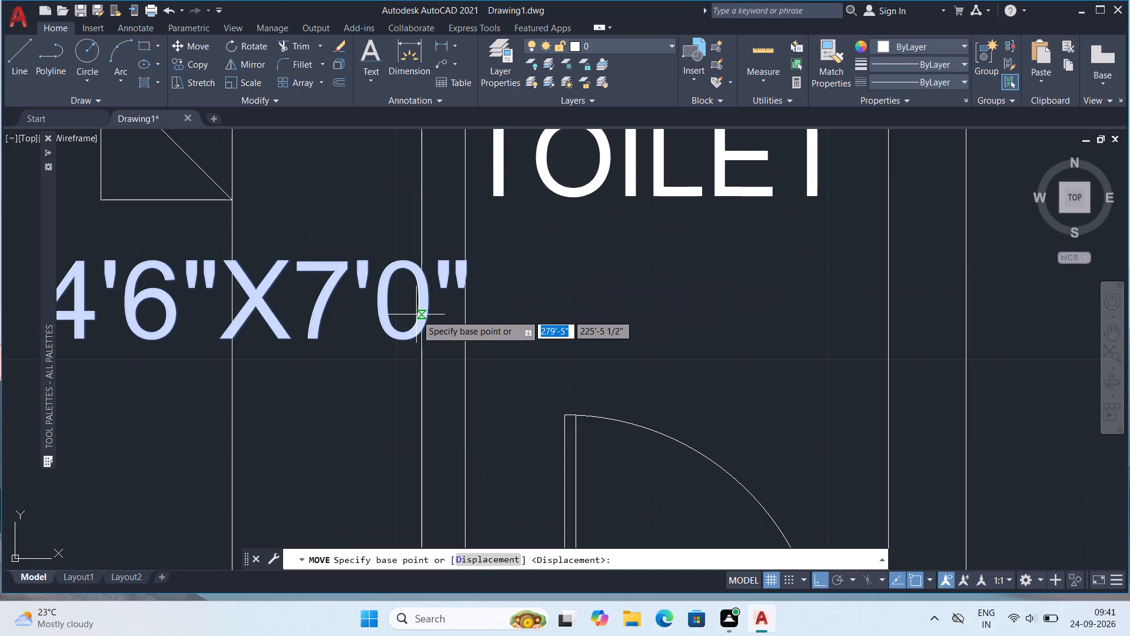
pyautogui.click(416, 314)
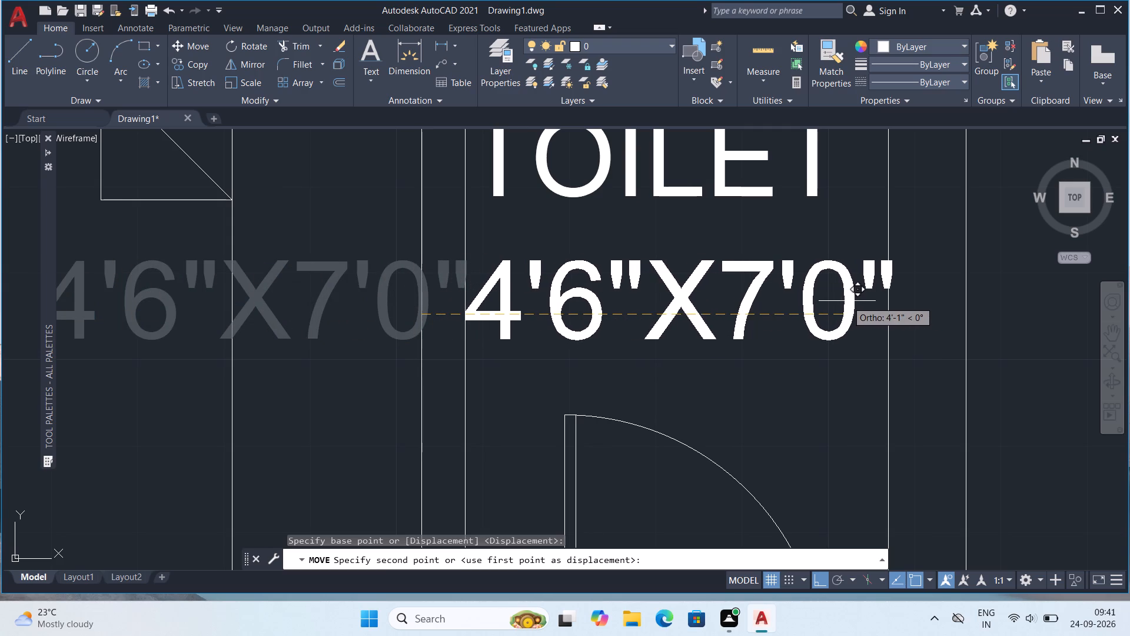
pyautogui.click(845, 300)
# Copy the "TOILET" label from BED ROOM-2's toilet into the toilet adjoining BED ROOM-1, above its door.
pyautogui.scroll(-3, 845, 300)
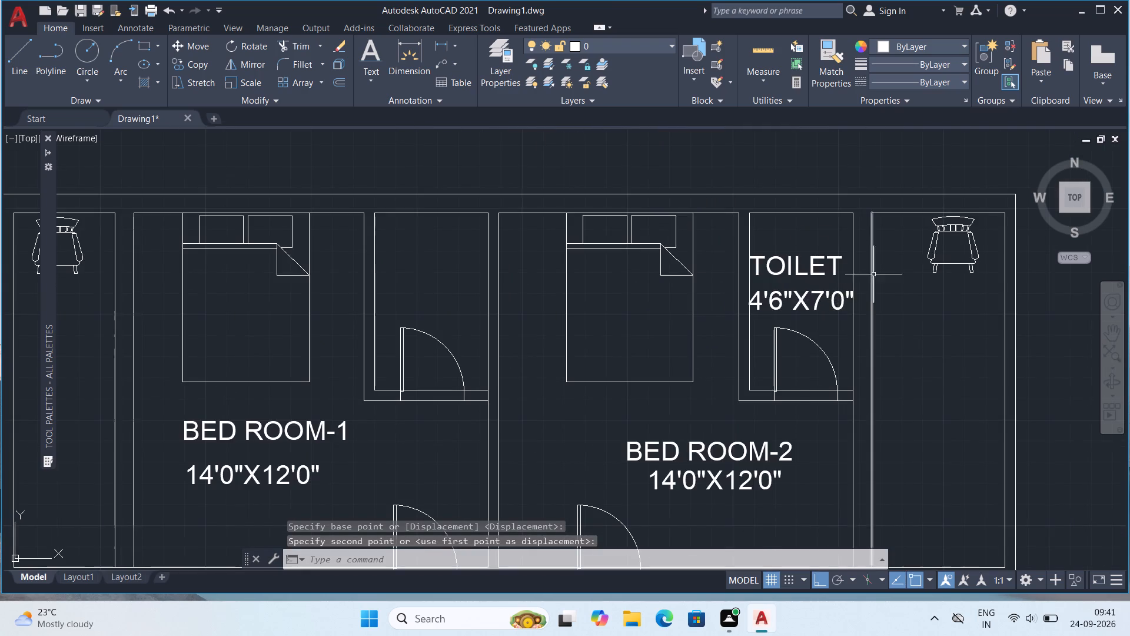
pyautogui.scroll(-1, 839, 264)
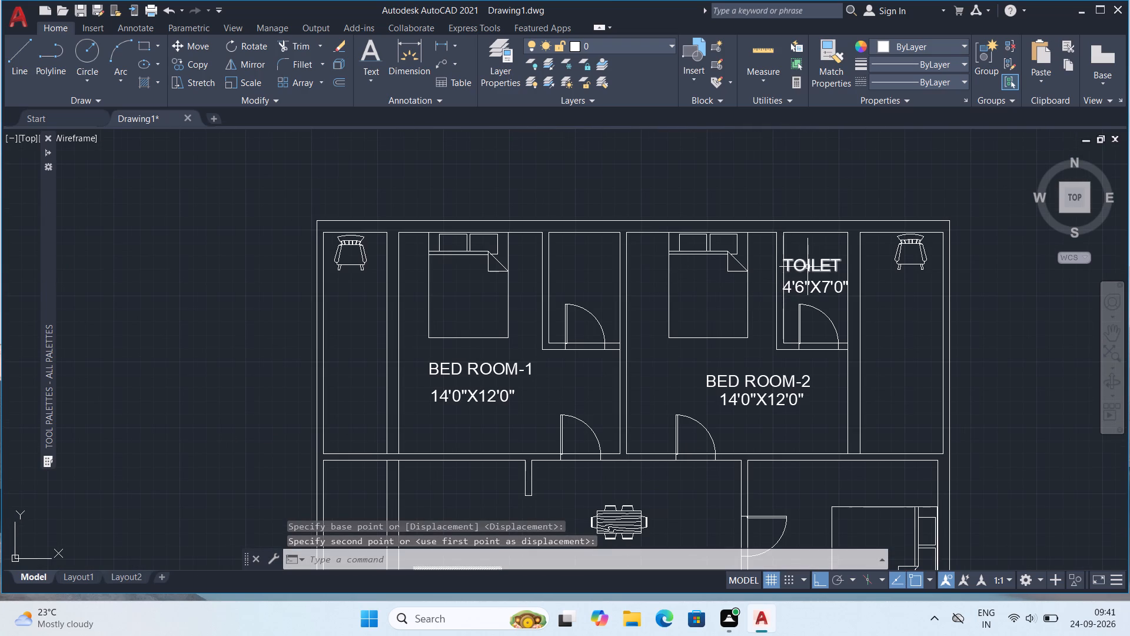
pyautogui.click(807, 266)
pyautogui.hotkey('ctrl', 'c')
pyautogui.hotkey('ctrl', 'v')
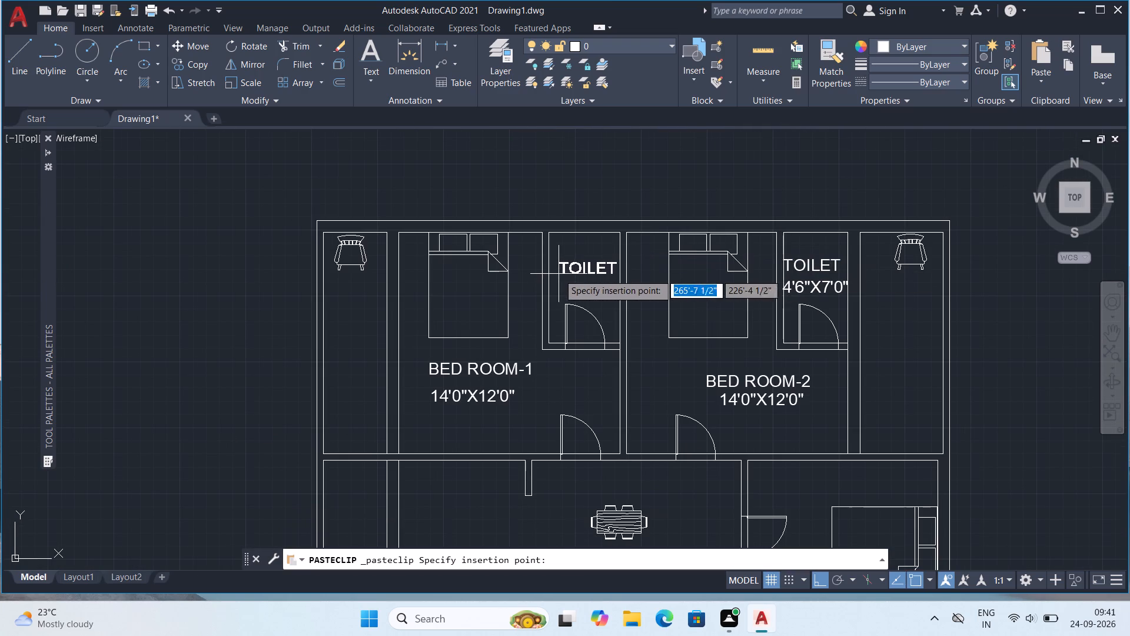
pyautogui.click(559, 270)
# Copy the 4'6"X7'0" size label from BED ROOM-2's toilet to just below the "TOILET" label in BED ROOM-1's toilet.
pyautogui.click(824, 284)
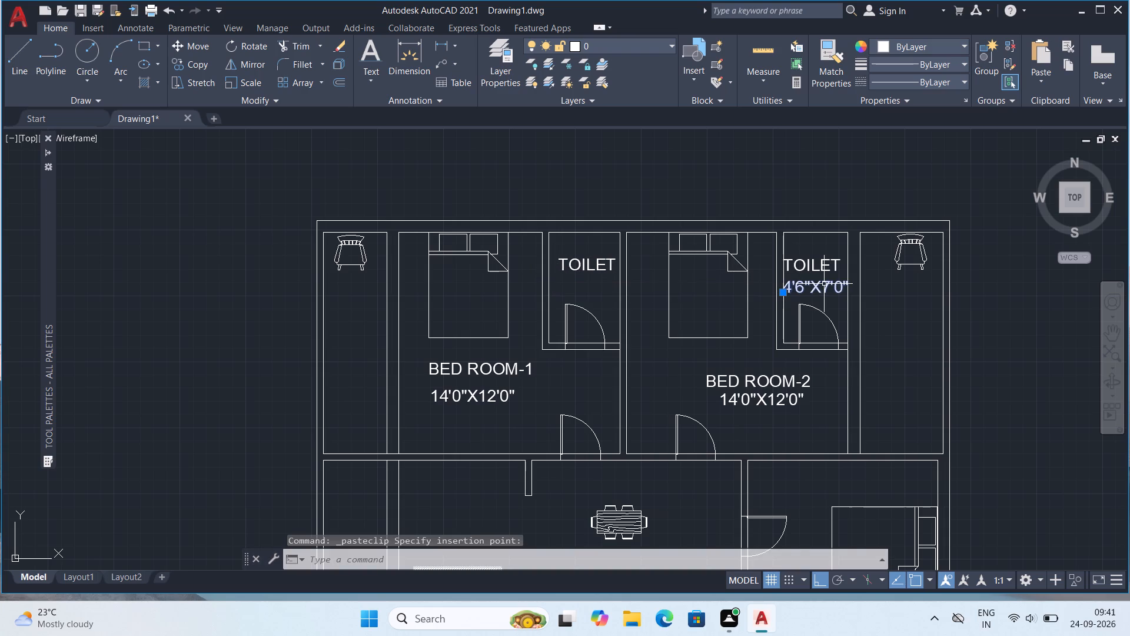
pyautogui.hotkey('ctrl', 'c')
pyautogui.hotkey('ctrl', 'v')
pyautogui.scroll(1, 549, 309)
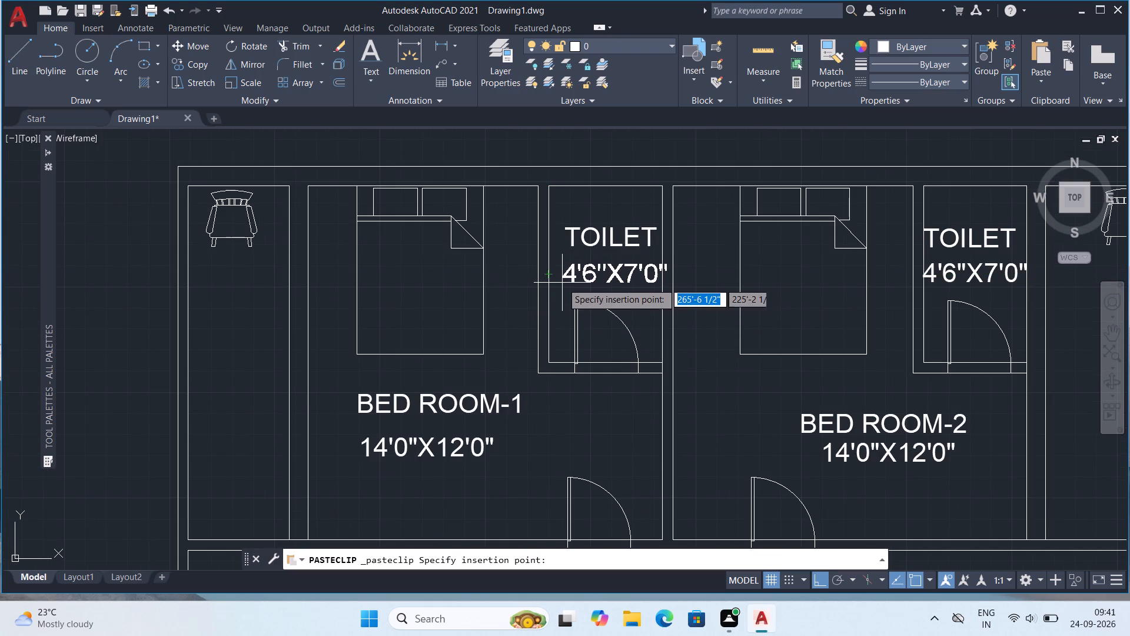
pyautogui.click(559, 284)
# Copy the spare "TOILET" label from beside the plan into the toilet of the lower-left bedroom, just below its door.
pyautogui.scroll(-1, 672, 255)
pyautogui.moveTo(736, 334); pyautogui.dragTo(623, 280, button='middle')
pyautogui.scroll(-1, 709, 317)
pyautogui.moveTo(674, 386); pyautogui.dragTo(563, 343, button='middle')
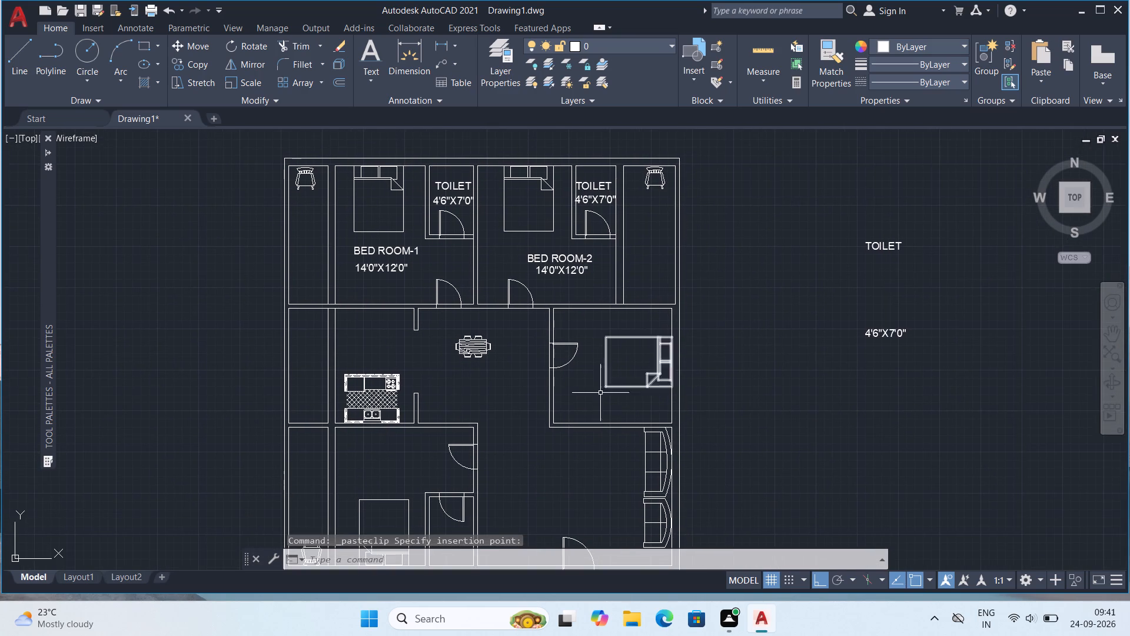
pyautogui.moveTo(569, 426); pyautogui.dragTo(571, 329, button='middle')
pyautogui.click(886, 148)
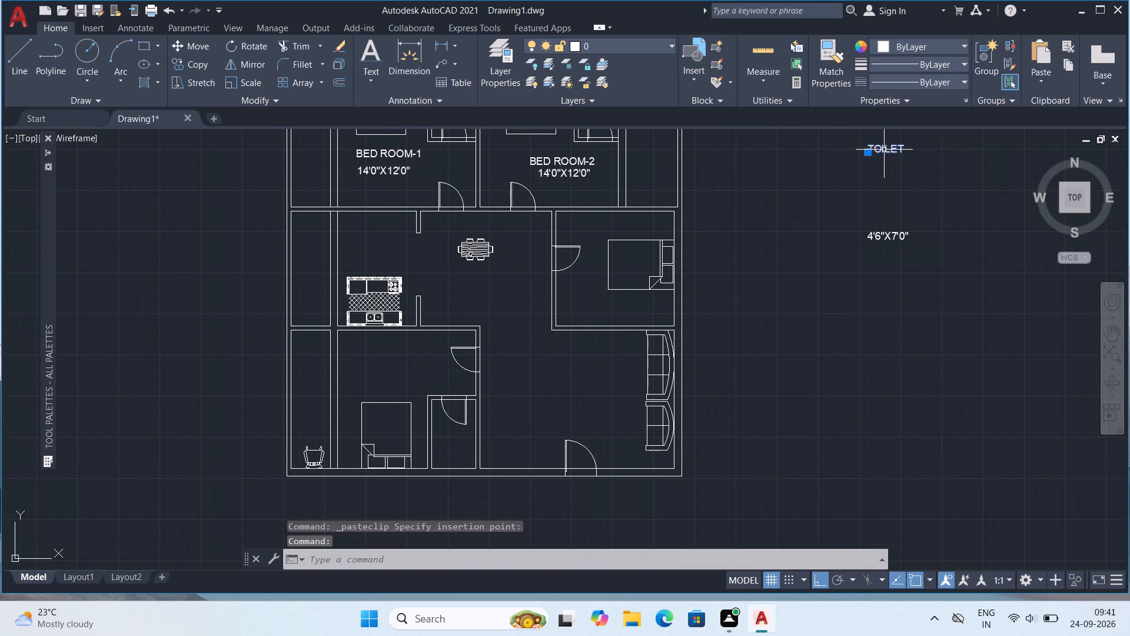
pyautogui.hotkey('ctrl', 'c')
pyautogui.hotkey('ctrl', 'v')
pyautogui.scroll(2, 467, 418)
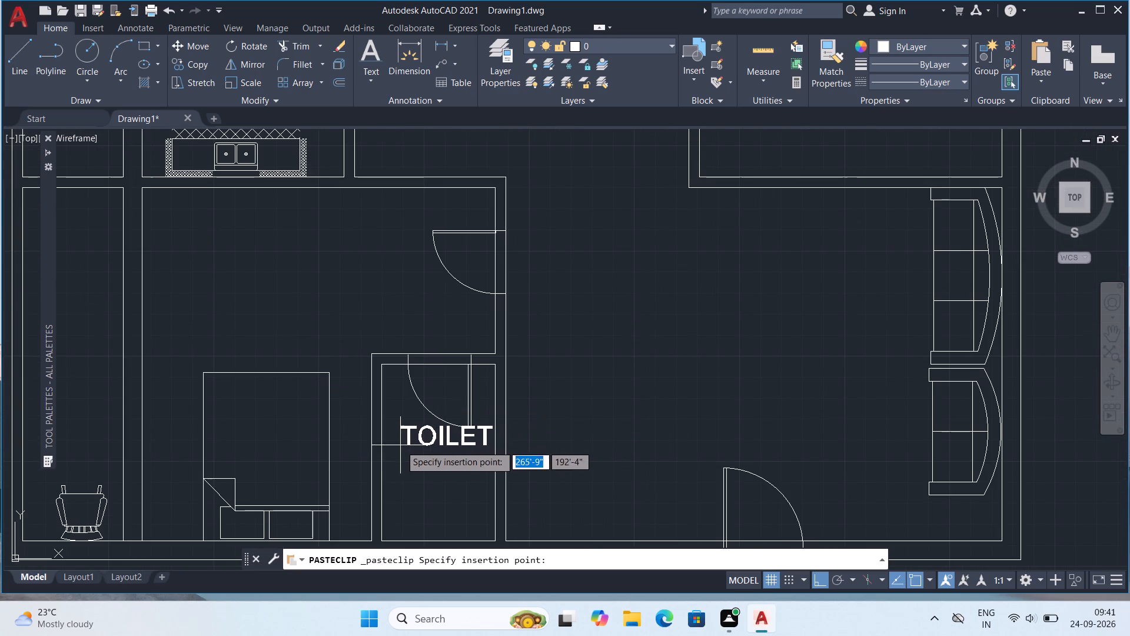
pyautogui.click(380, 435)
# Copy the spare 4'6"X7'0" label from beside the plan to just below the "TOILET" label in the lower-left bedroom's toilet.
pyautogui.scroll(-1, 559, 374)
pyautogui.moveTo(905, 237); pyautogui.dragTo(891, 322, button='middle')
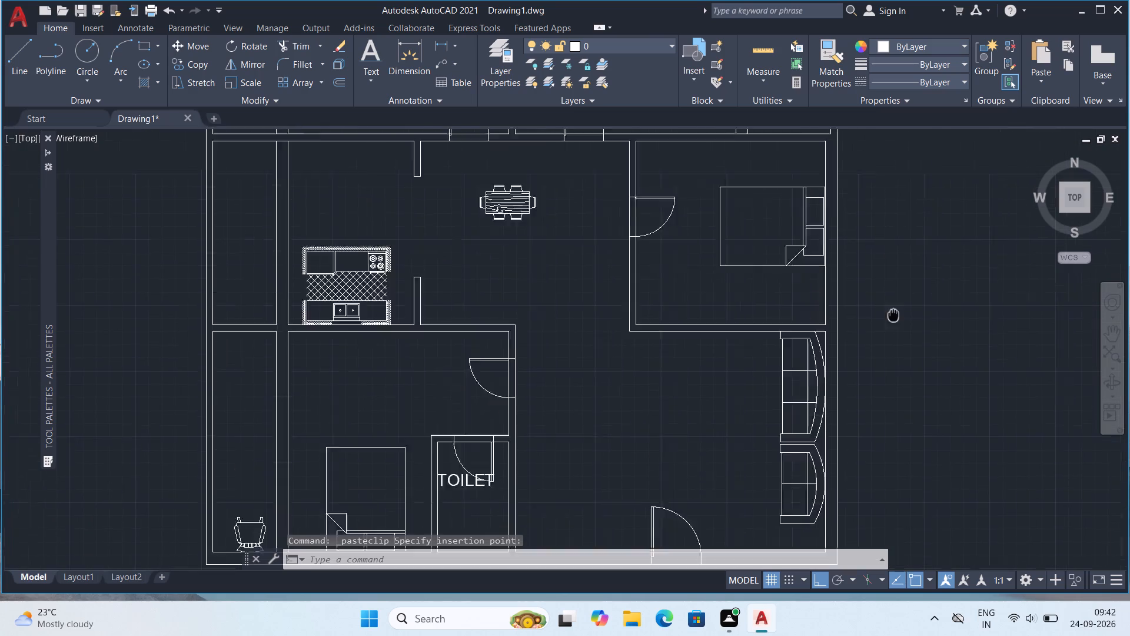
pyautogui.moveTo(891, 322); pyautogui.dragTo(852, 392, button='middle')
pyautogui.scroll(-1, 933, 228)
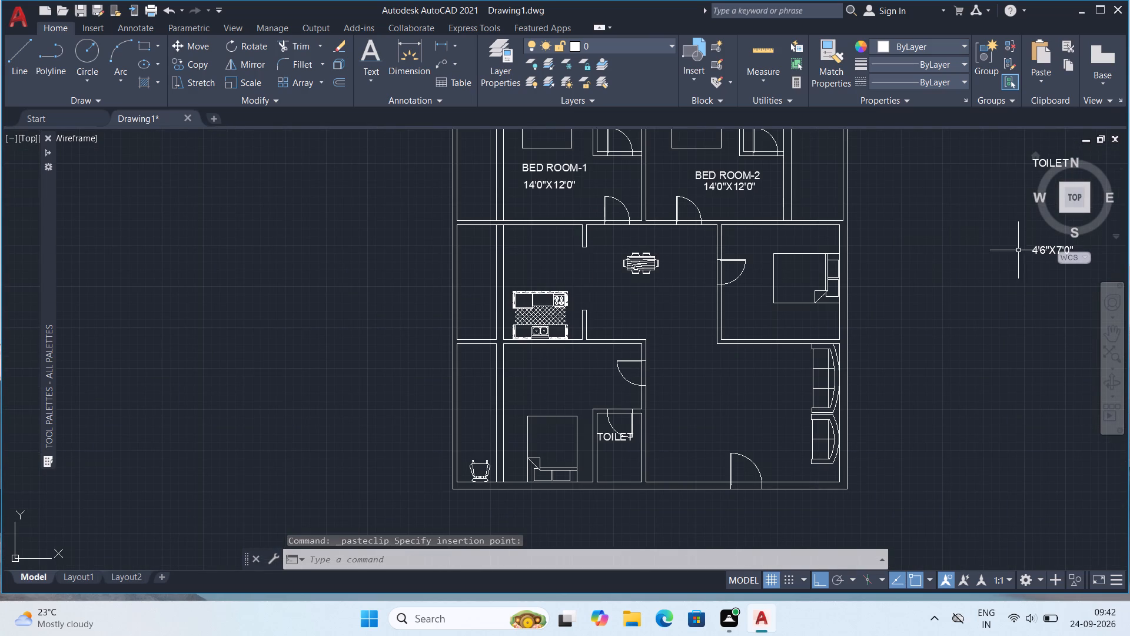
pyautogui.moveTo(944, 276); pyautogui.dragTo(792, 294, button='middle')
pyautogui.click(909, 270)
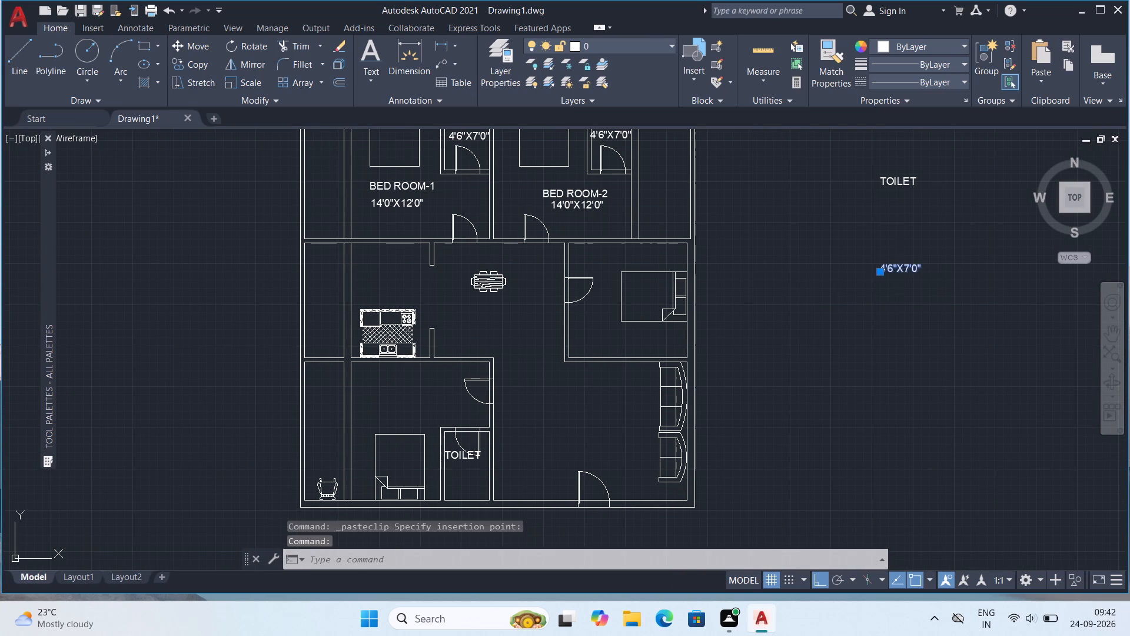
pyautogui.hotkey('ctrl', 'c')
pyautogui.hotkey('ctrl', 'v')
pyautogui.keyDown('ctrl'); pyautogui.moveTo(460, 421); pyautogui.dragTo(457, 245, button='middle'); pyautogui.keyUp('ctrl')
pyautogui.scroll(3, 434, 289)
pyautogui.moveTo(430, 221); pyautogui.dragTo(418, 398, button='middle')
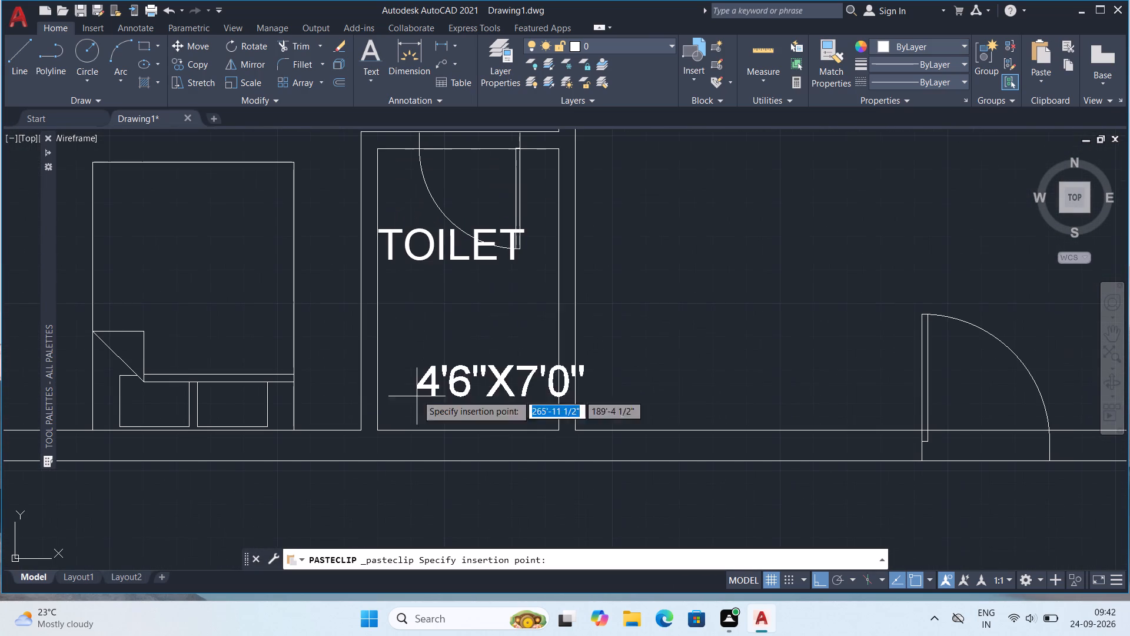
pyautogui.click(382, 302)
# Check the inside dimensions of BED ROOM-1 and BED ROOM-2 with the quick measure tool.
pyautogui.scroll(-3, 416, 283)
pyautogui.moveTo(410, 244); pyautogui.dragTo(407, 425, button='middle')
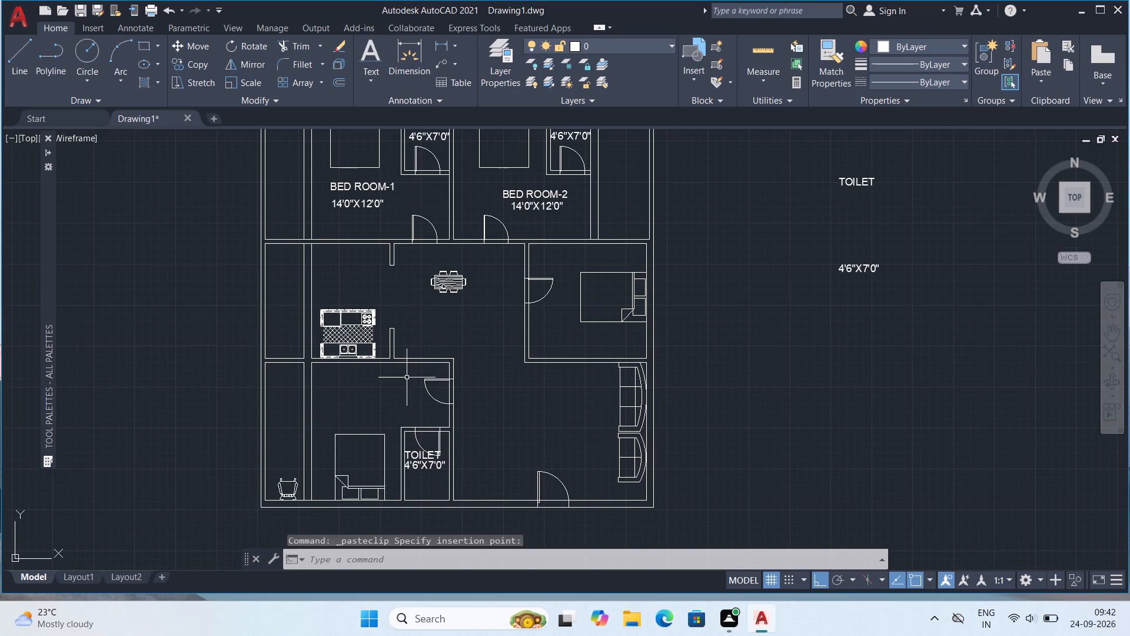
pyautogui.scroll(1, 573, 122)
pyautogui.click(755, 45)
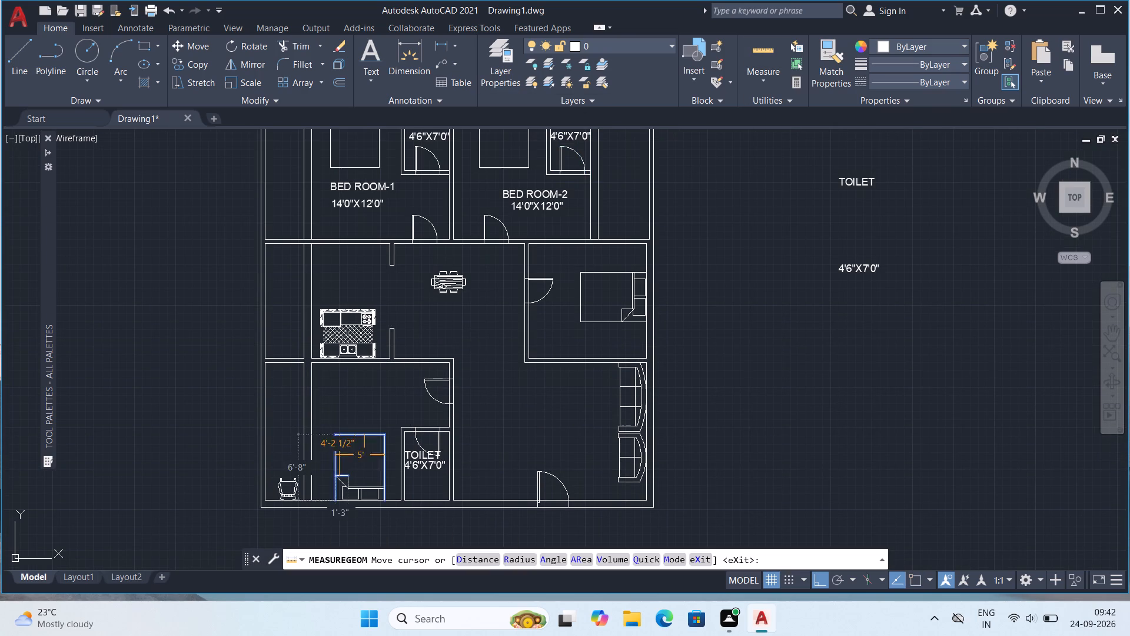
pyautogui.scroll(-1, 359, 402)
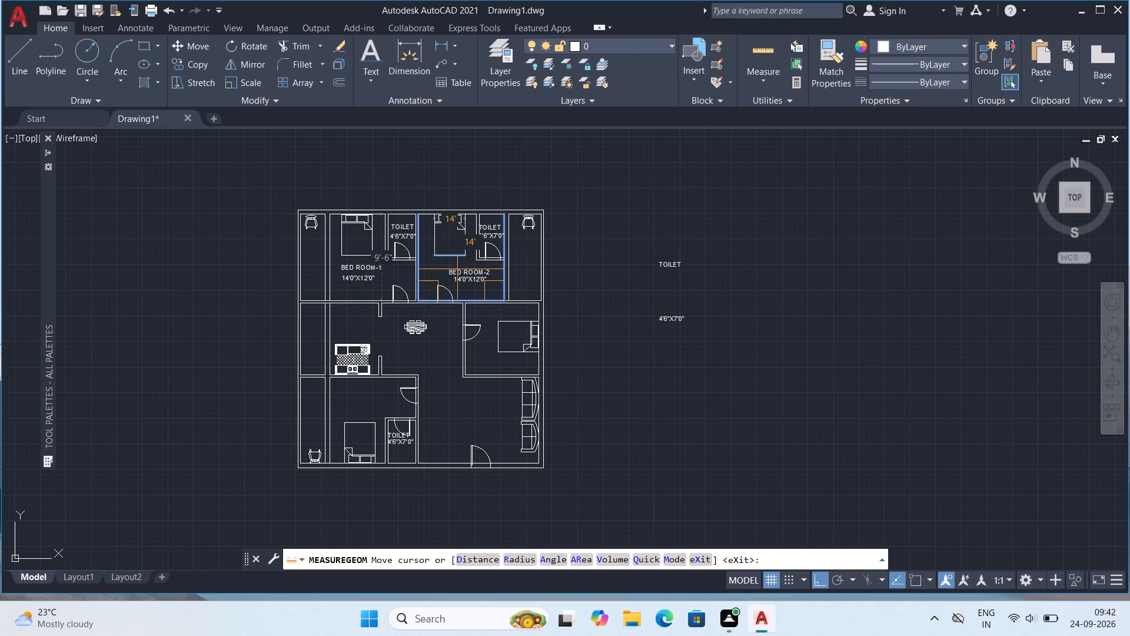
pyautogui.scroll(3, 363, 272)
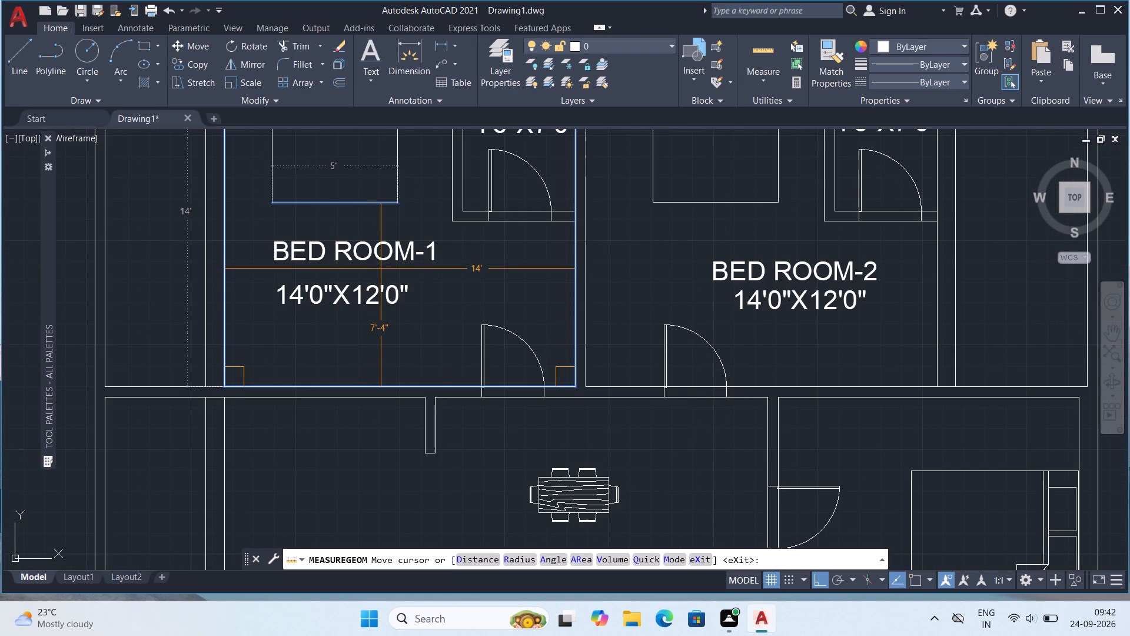
pyautogui.scroll(-2, 431, 266)
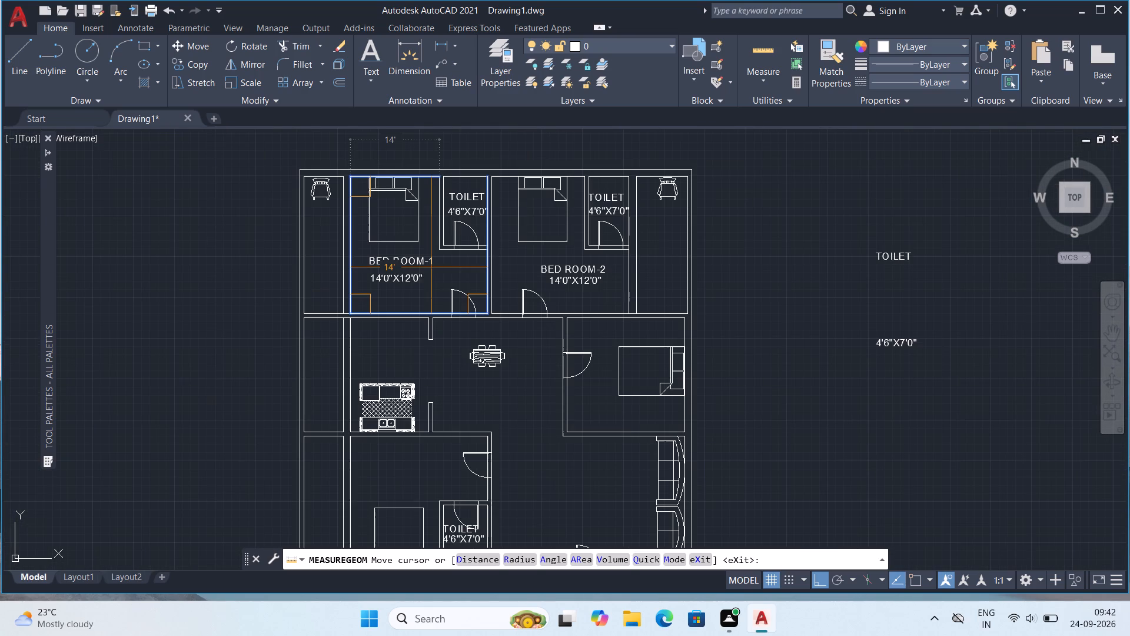
pyautogui.press('Escape')
# Change BED ROOM-1's size label to 14'0"X14'0".
pyautogui.scroll(3, 394, 279)
pyautogui.doubleClick(418, 274)
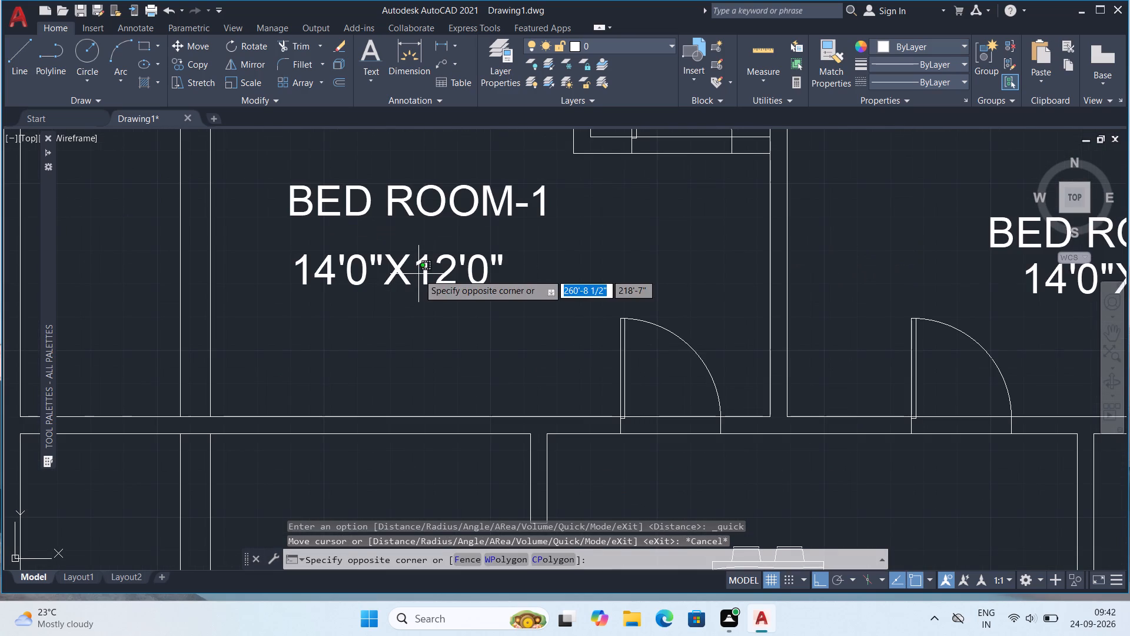
pyautogui.press('Escape')
pyautogui.doubleClick(454, 271)
pyautogui.scroll(2, 454, 272)
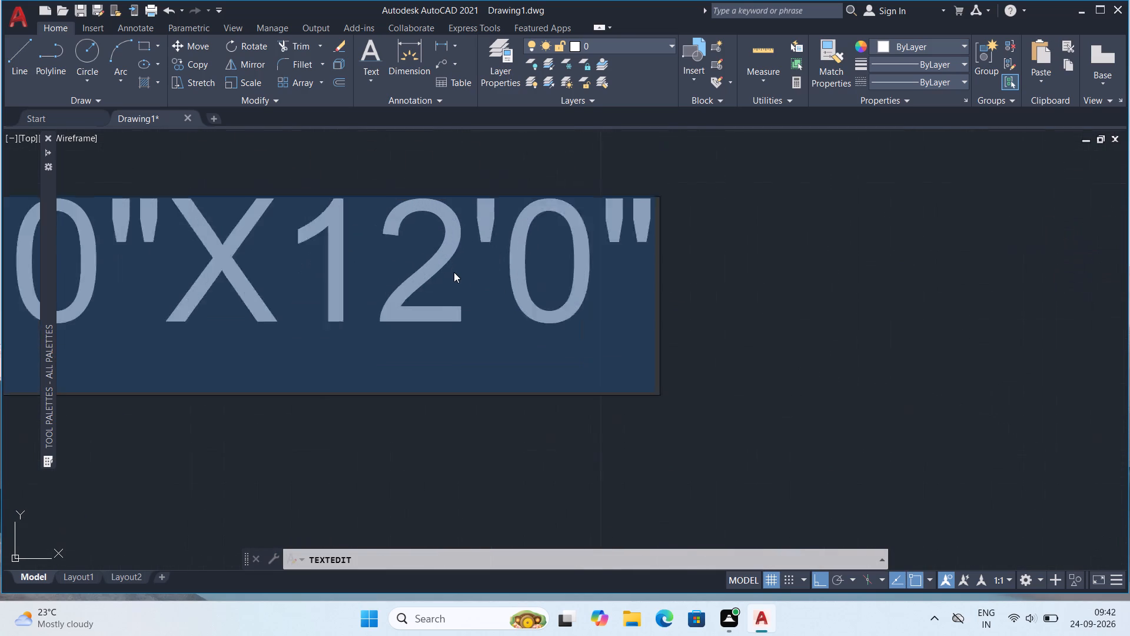
pyautogui.scroll(2, 454, 272)
pyautogui.click(460, 267)
pyautogui.press('BackSpace')
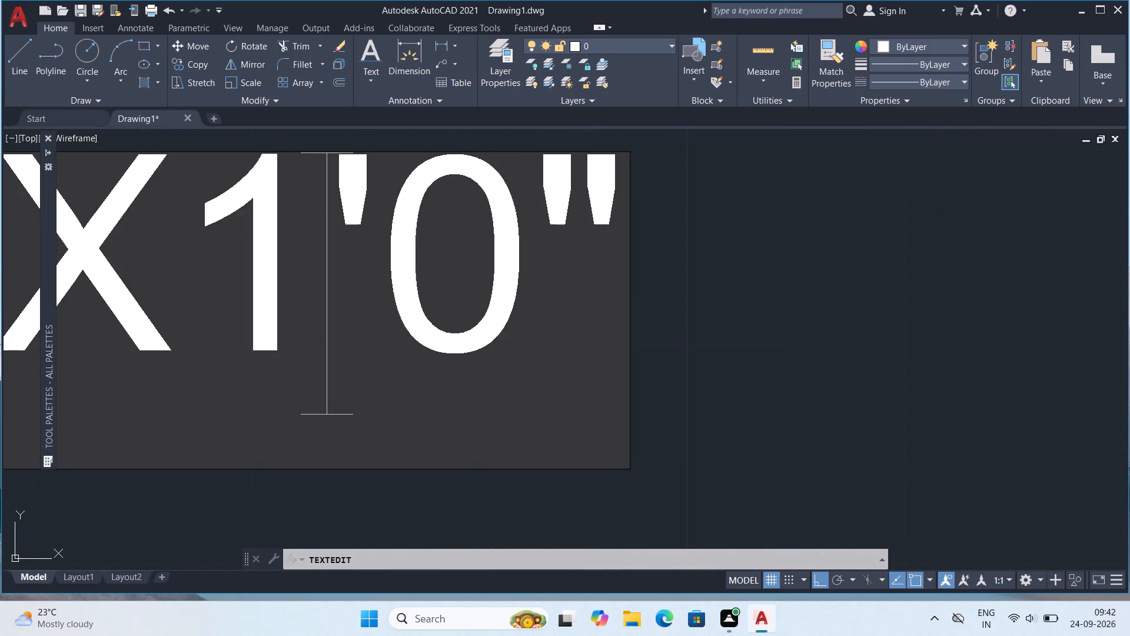
pyautogui.press('BackSpace')
pyautogui.write('14')
pyautogui.press('Return')
pyautogui.scroll(-4, 227, 635)
pyautogui.scroll(-5, 494, 375)
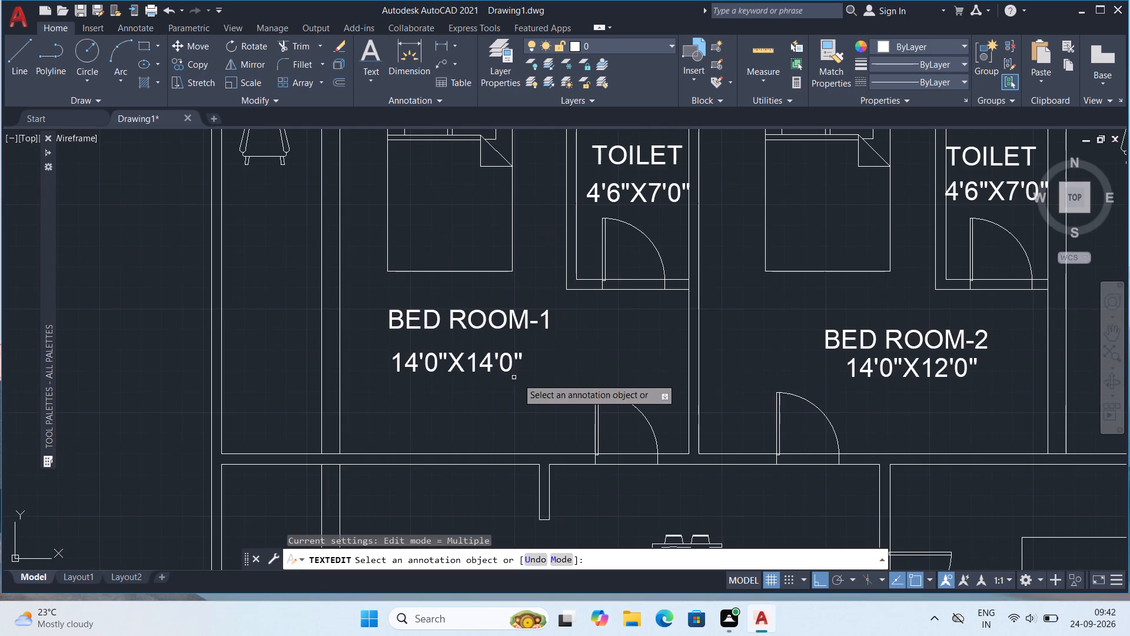
pyautogui.press('Escape')
# Change BED ROOM-2's size label to 14'0"X14'0".
pyautogui.scroll(1, 943, 375)
pyautogui.doubleClick(942, 376)
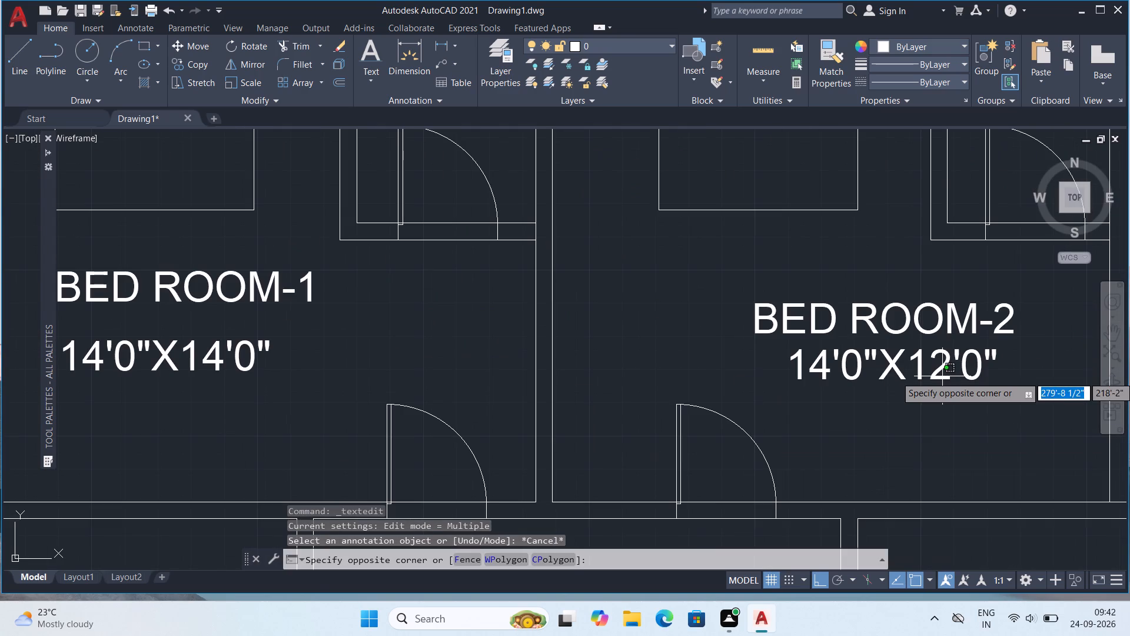
pyautogui.press('Escape')
pyautogui.doubleClick(939, 366)
pyautogui.scroll(3, 948, 366)
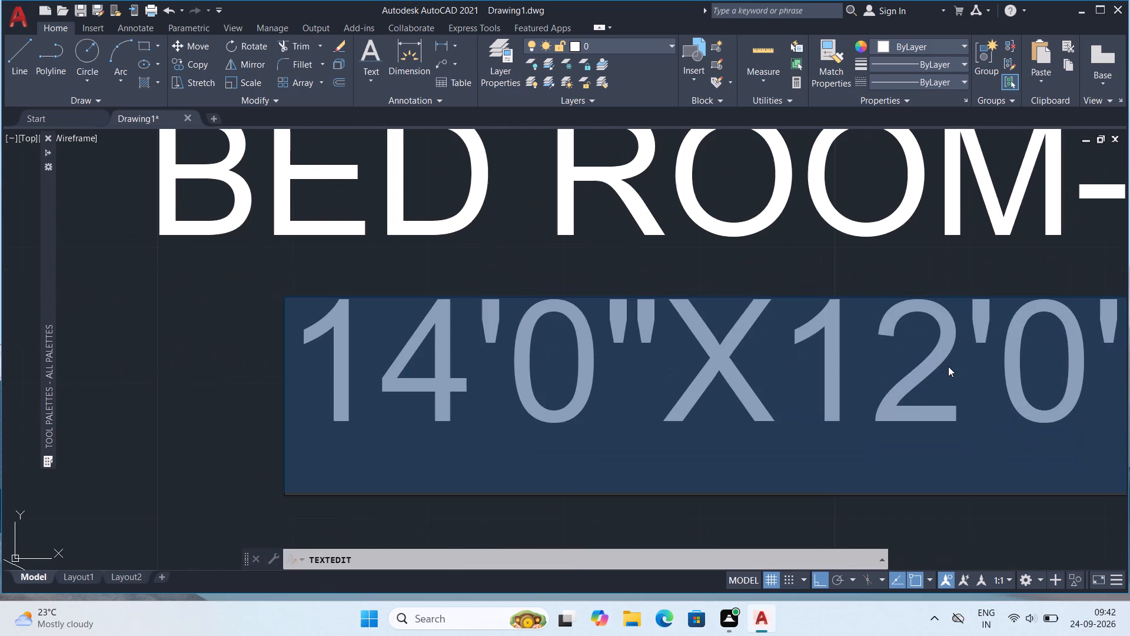
pyautogui.click(974, 355)
pyautogui.press('BackSpace')
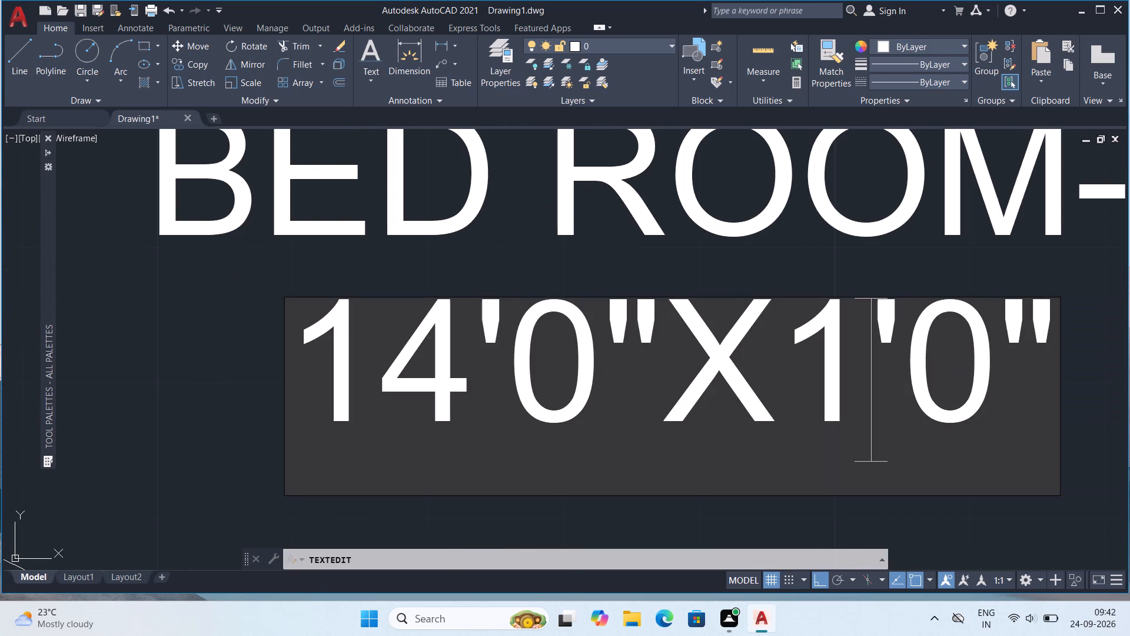
pyautogui.press('4')
pyautogui.press('Return')
pyautogui.scroll(-7, 864, 312)
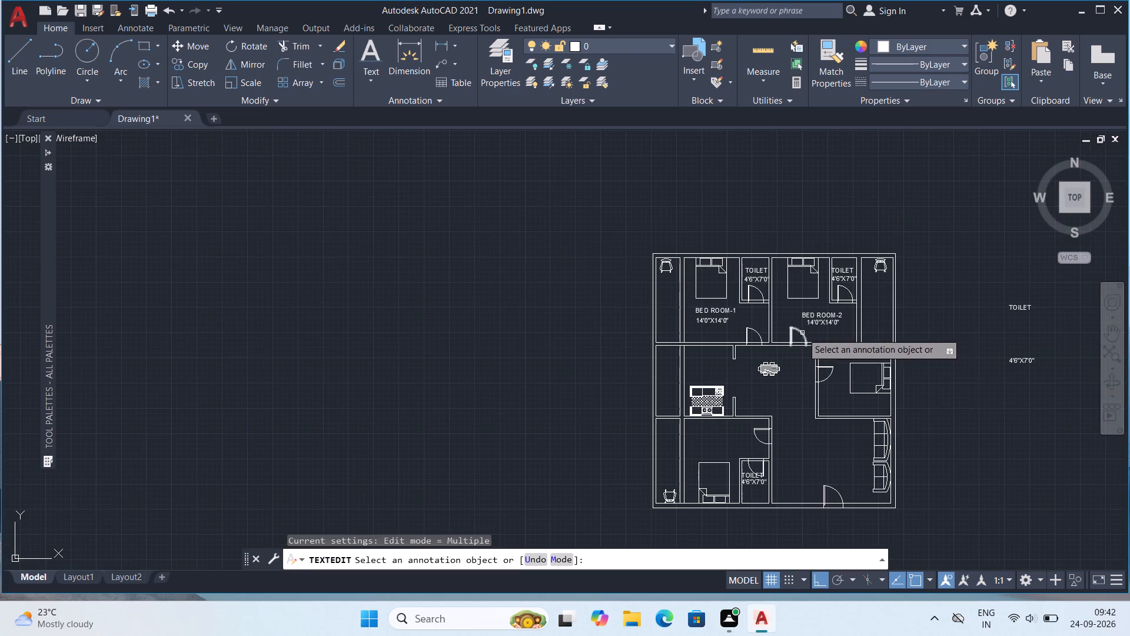
pyautogui.moveTo(826, 408); pyautogui.dragTo(627, 262, button='middle')
pyautogui.scroll(1, 470, 310)
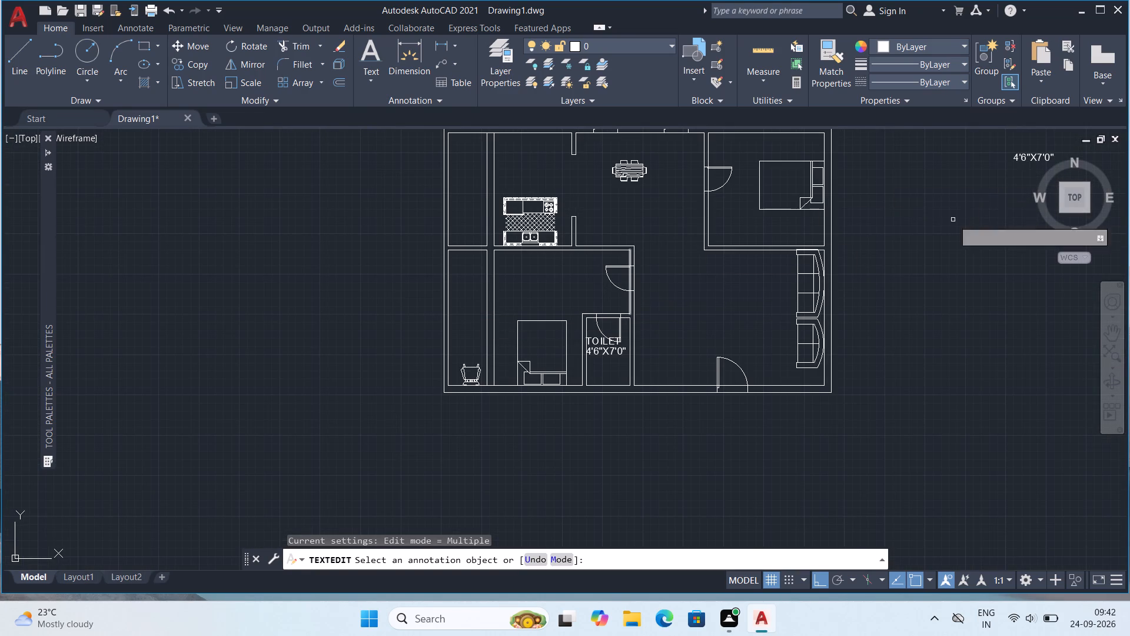
pyautogui.moveTo(935, 231); pyautogui.dragTo(736, 387, button='middle')
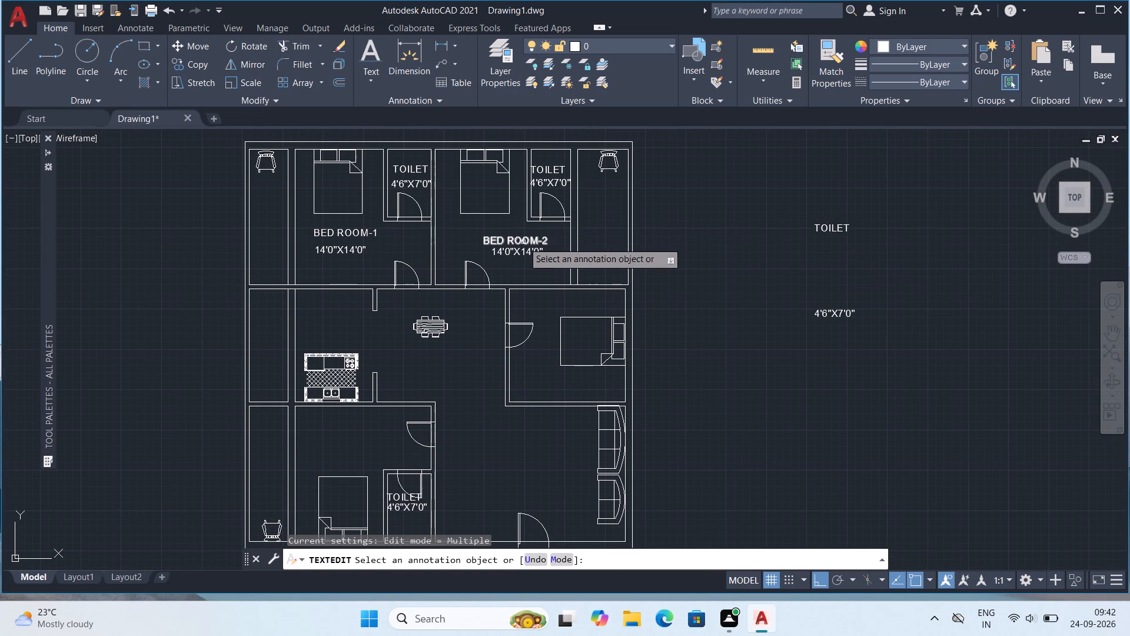
pyautogui.press('Escape')
# Copy the "BED ROOM-2" name label into the lower-left bedroom, above its bed.
pyautogui.moveTo(511, 309); pyautogui.dragTo(557, 276, button='middle')
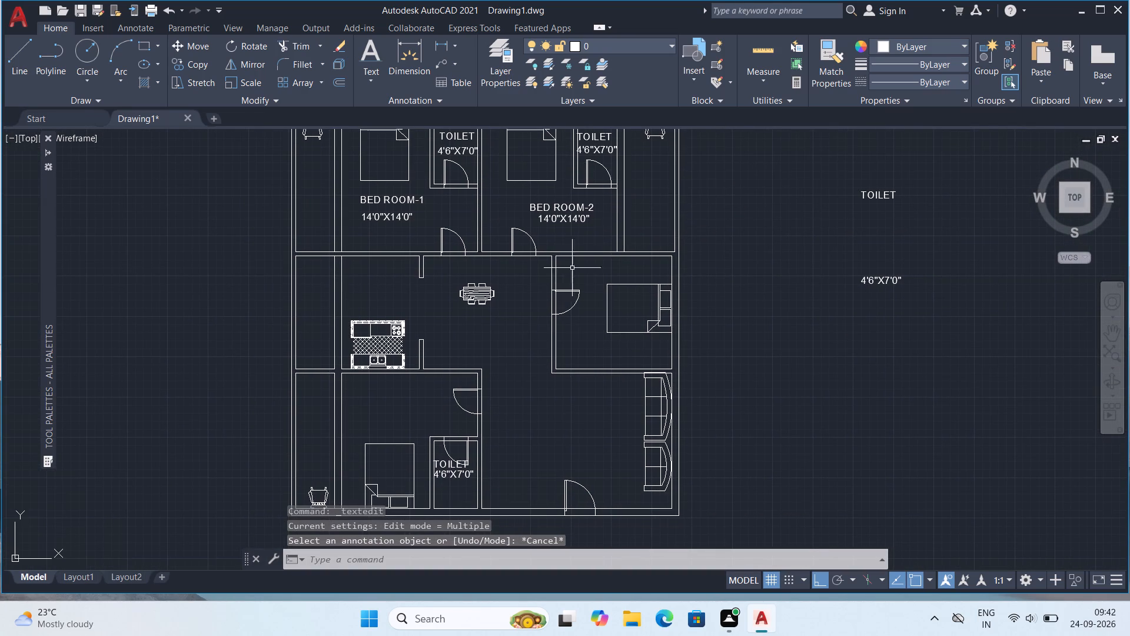
pyautogui.click(575, 206)
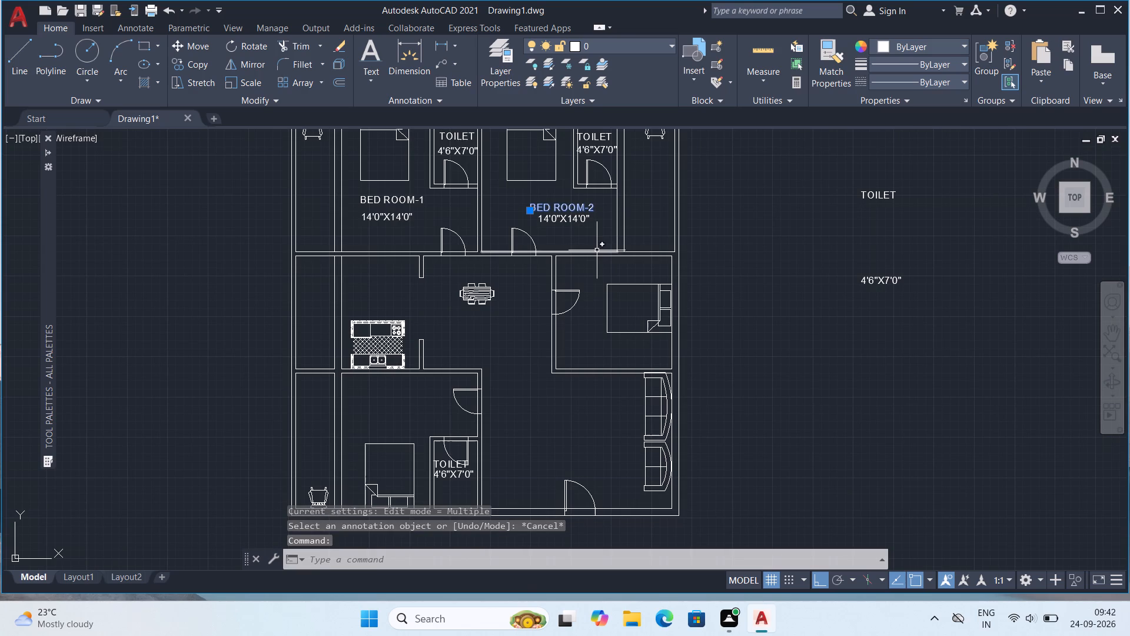
pyautogui.hotkey('ctrl', 'c')
pyautogui.hotkey('ctrl', 'v')
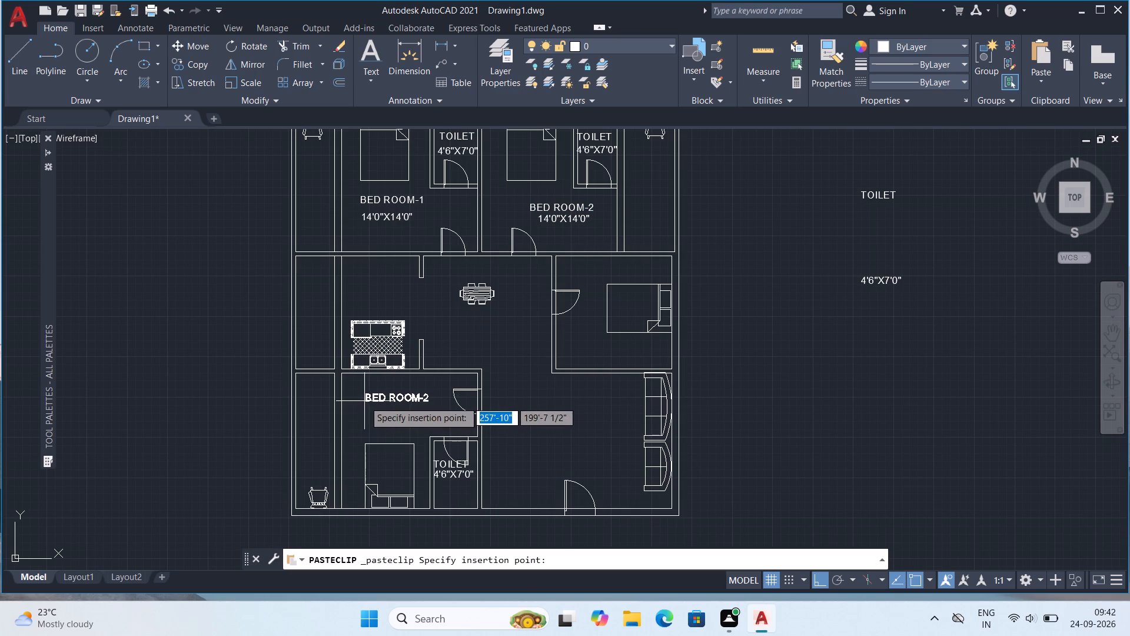
pyautogui.click(363, 399)
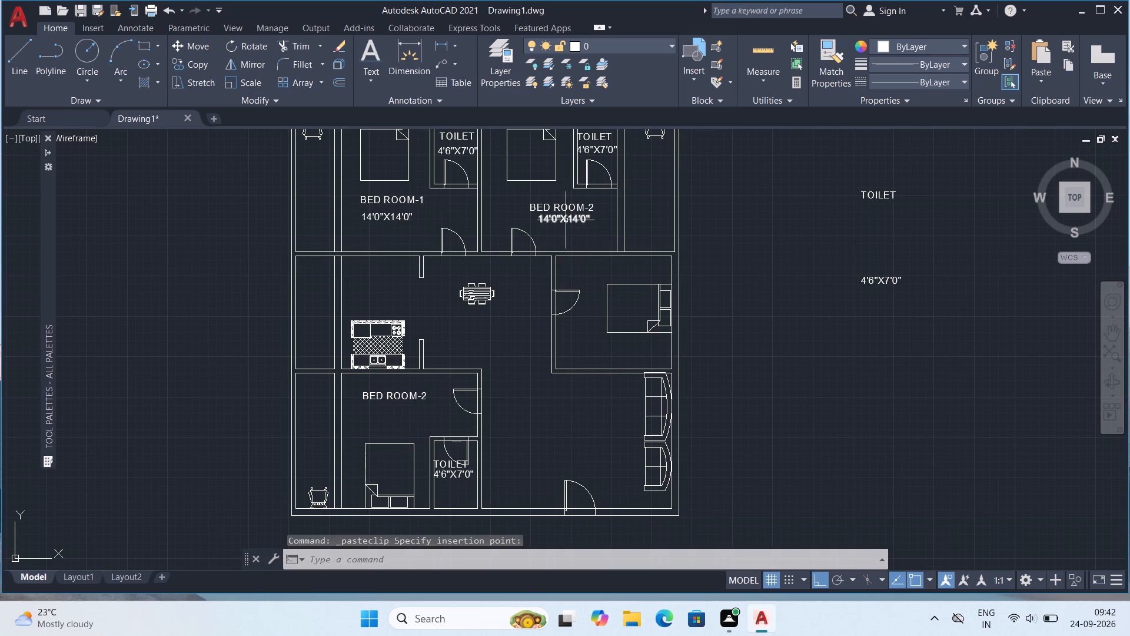
# Copy BED ROOM-2's 14'0"X14'0" size label to just below the name label in the lower-left bedroom.
pyautogui.click(566, 220)
pyautogui.hotkey('ctrl', 'c')
pyautogui.hotkey('ctrl', 'v')
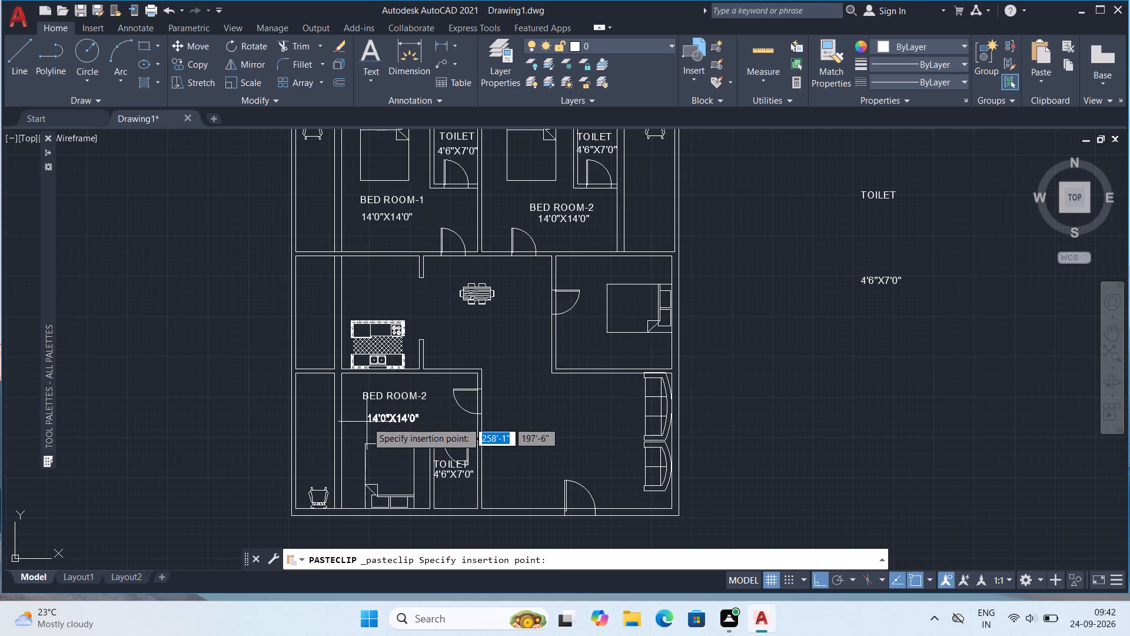
pyautogui.click(367, 413)
# Change the lower-left bedroom's name label to BED ROOM-3.
pyautogui.scroll(2, 374, 410)
pyautogui.scroll(1, 452, 368)
pyautogui.doubleClick(451, 376)
pyautogui.press('Escape')
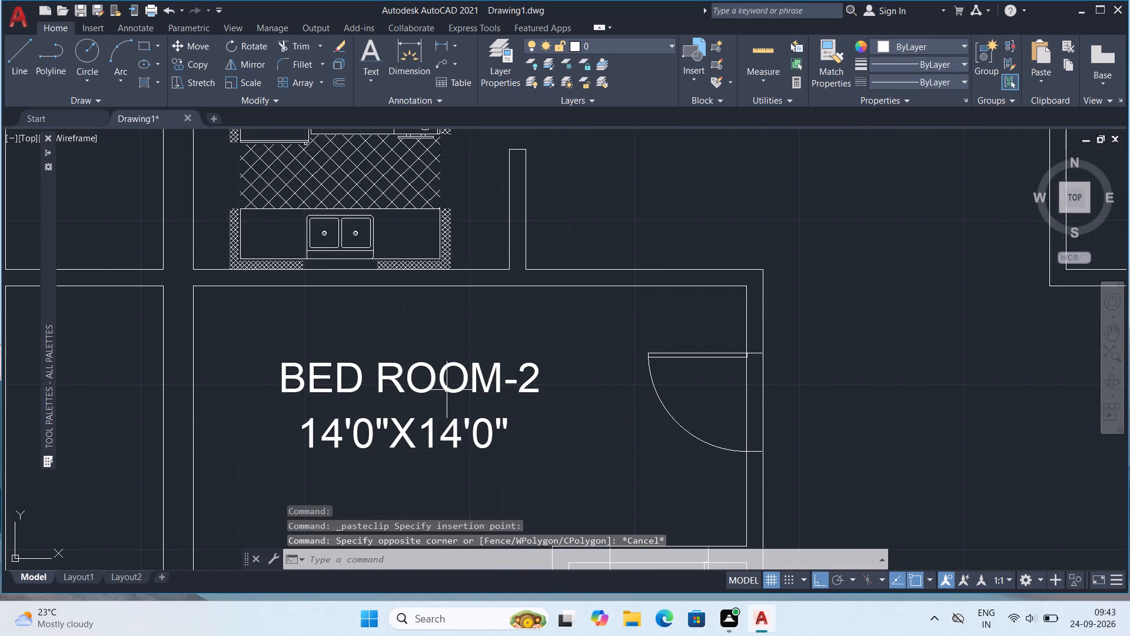
pyautogui.doubleClick(444, 387)
pyautogui.scroll(3, 479, 381)
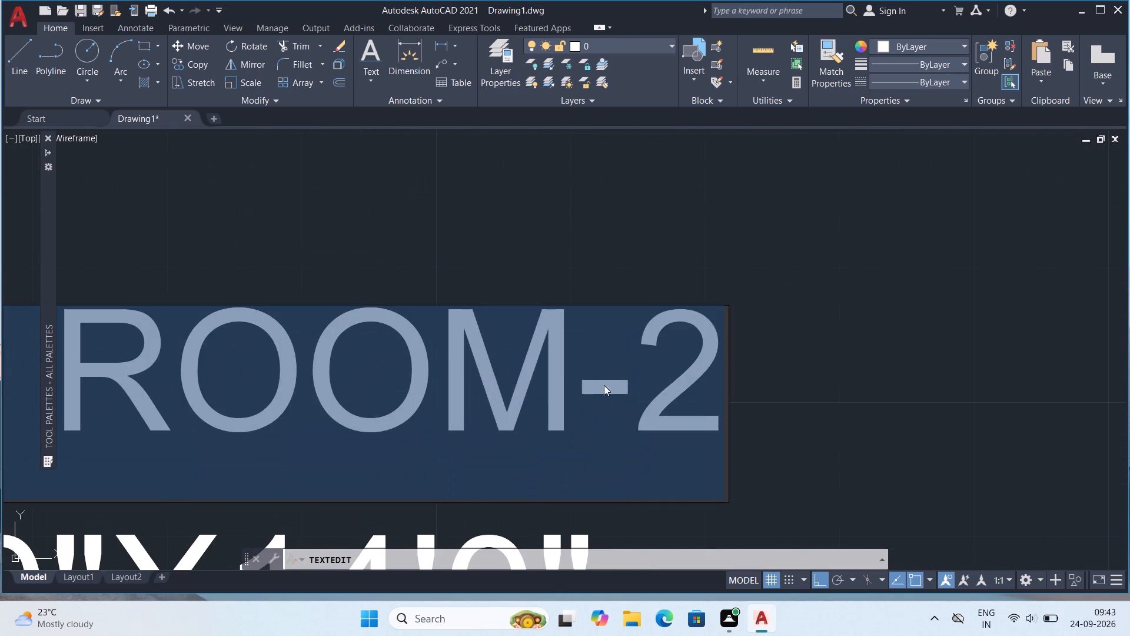
pyautogui.click(643, 383)
pyautogui.click(714, 382)
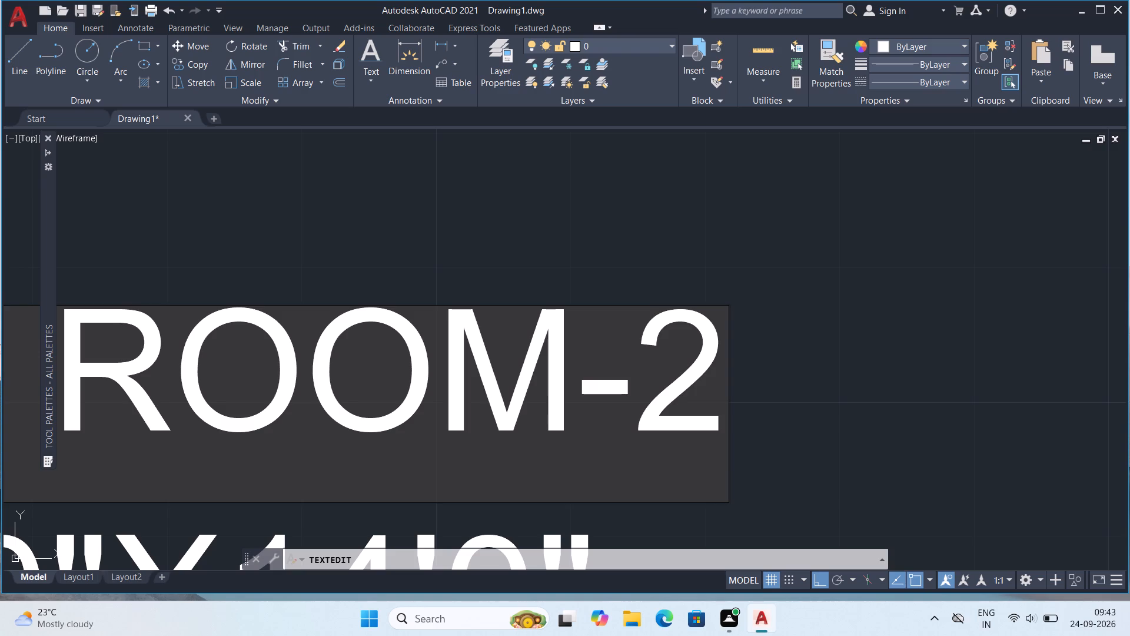
pyautogui.press('BackSpace')
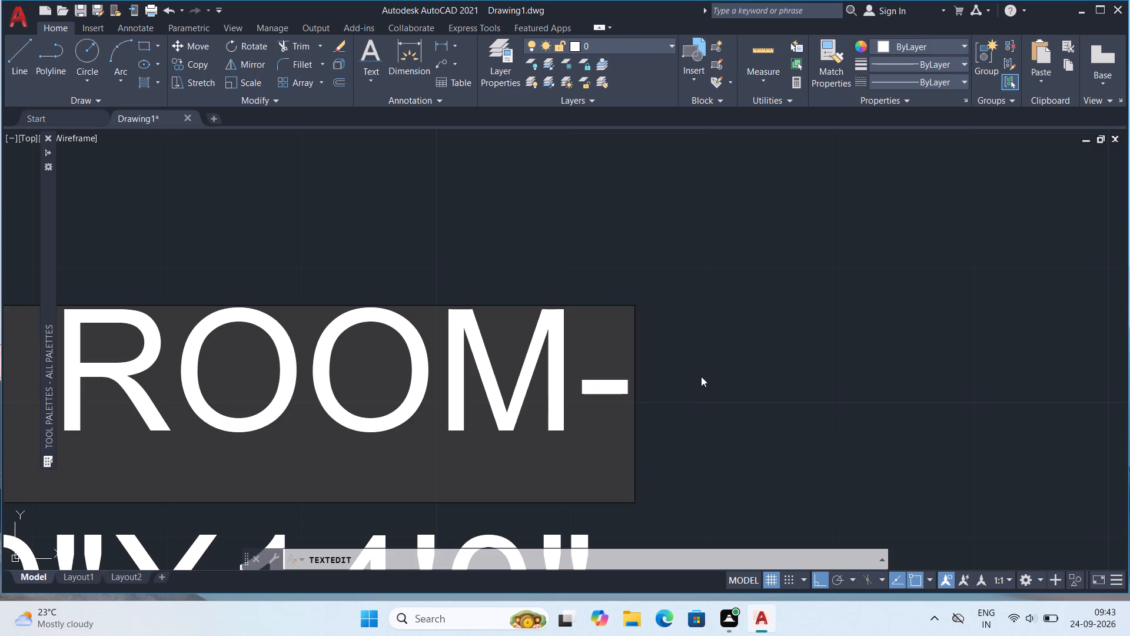
pyautogui.press('3')
pyautogui.press('Return')
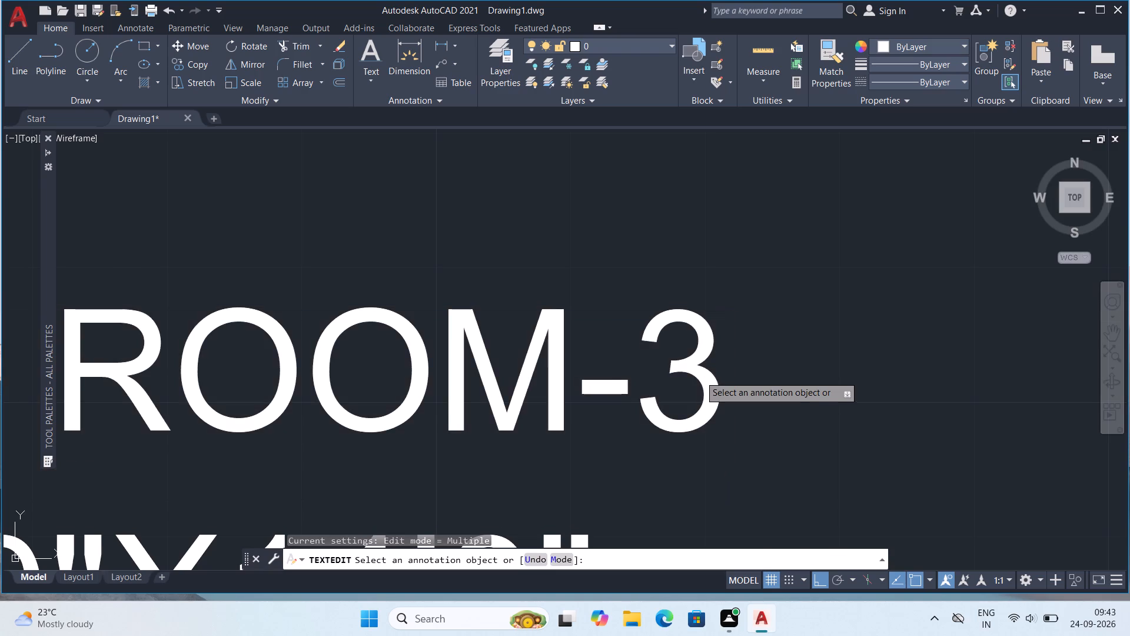
pyautogui.scroll(-4, 732, 346)
pyautogui.moveTo(726, 377); pyautogui.dragTo(661, 432, button='middle')
pyautogui.press('Escape')
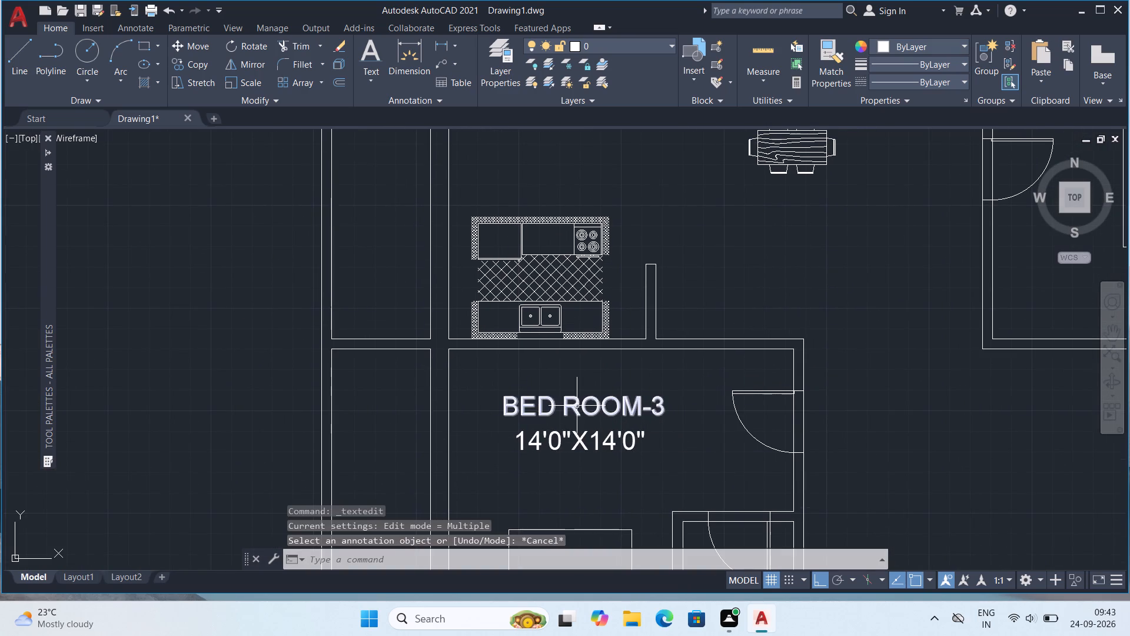
# Change the BED ROOM-3 name label in the lower-left bedroom to GUST ROOM.
pyautogui.doubleClick(577, 406)
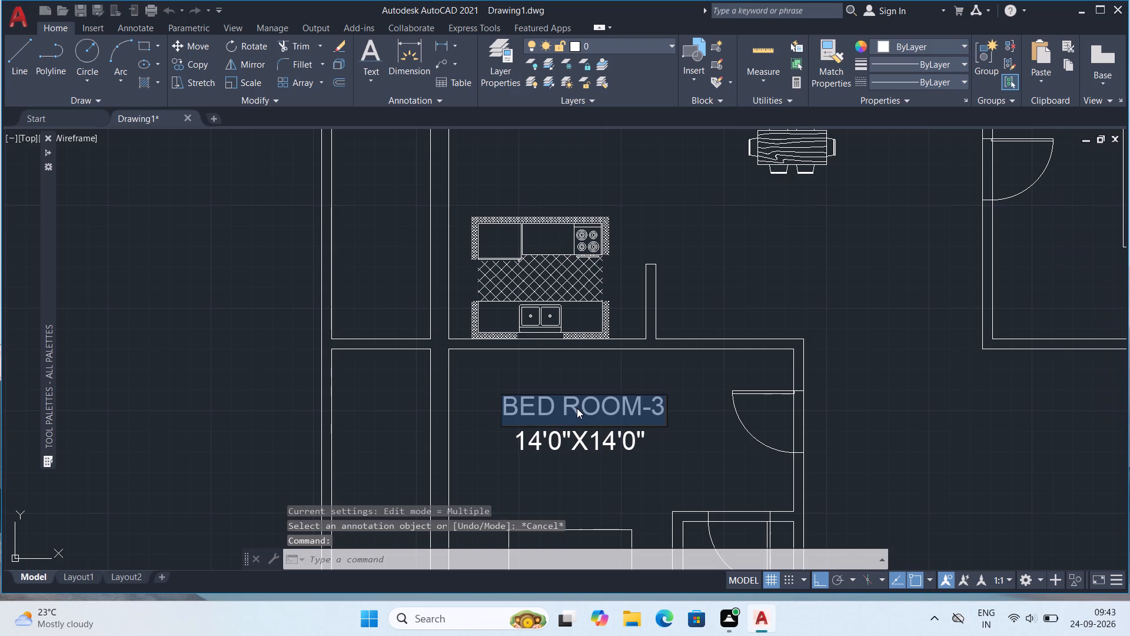
pyautogui.write('GUST')
pyautogui.press('space')
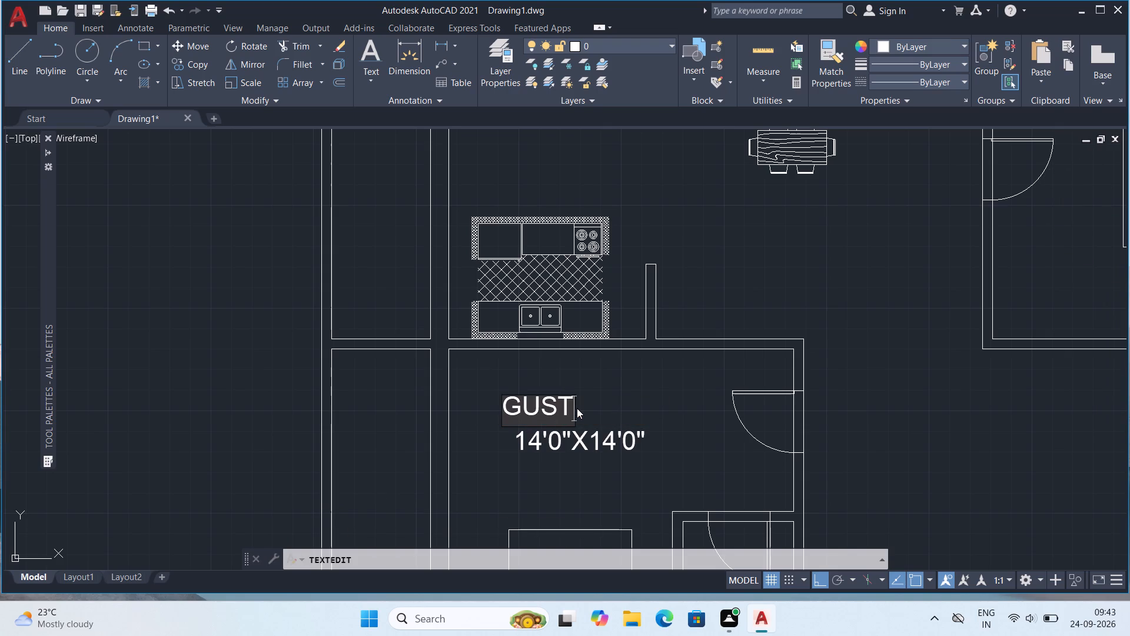
pyautogui.write('ROOM')
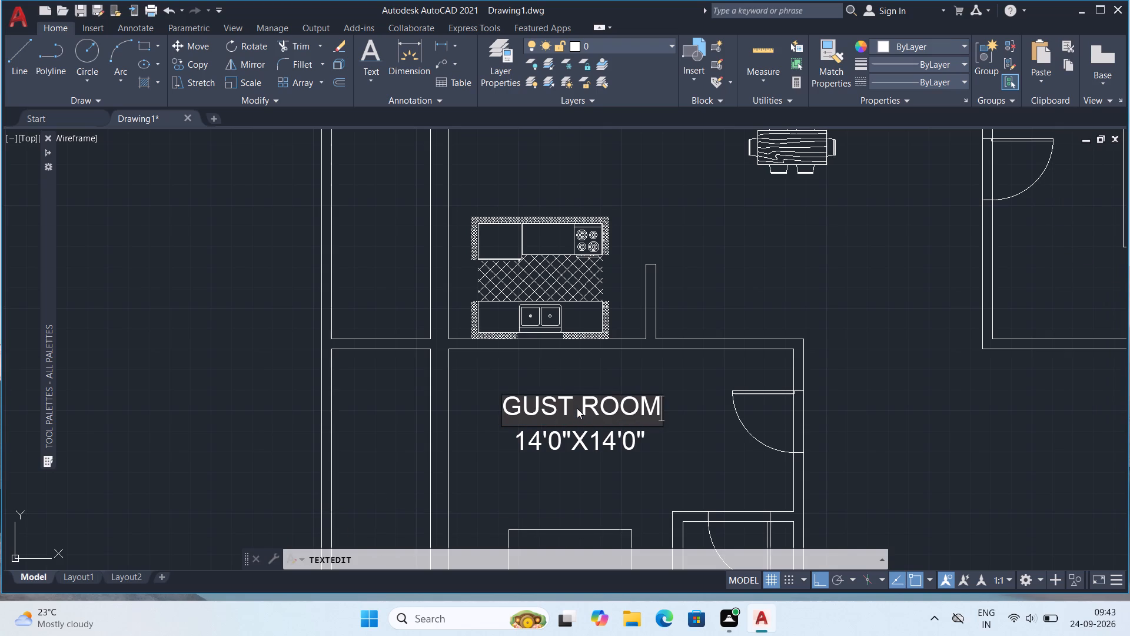
pyautogui.press('Return')
# Measure the inside width and length of the bedroom below BED ROOM-2.
pyautogui.scroll(-4, 573, 418)
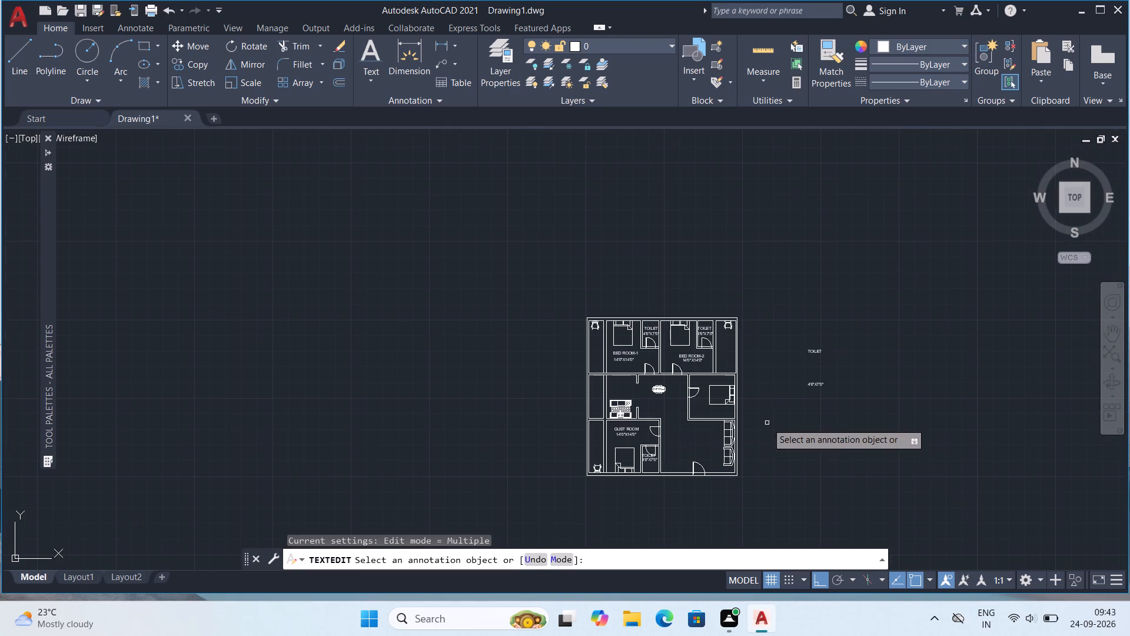
pyautogui.moveTo(765, 422); pyautogui.dragTo(627, 396, button='middle')
pyautogui.scroll(2, 609, 379)
pyautogui.scroll(2, 542, 308)
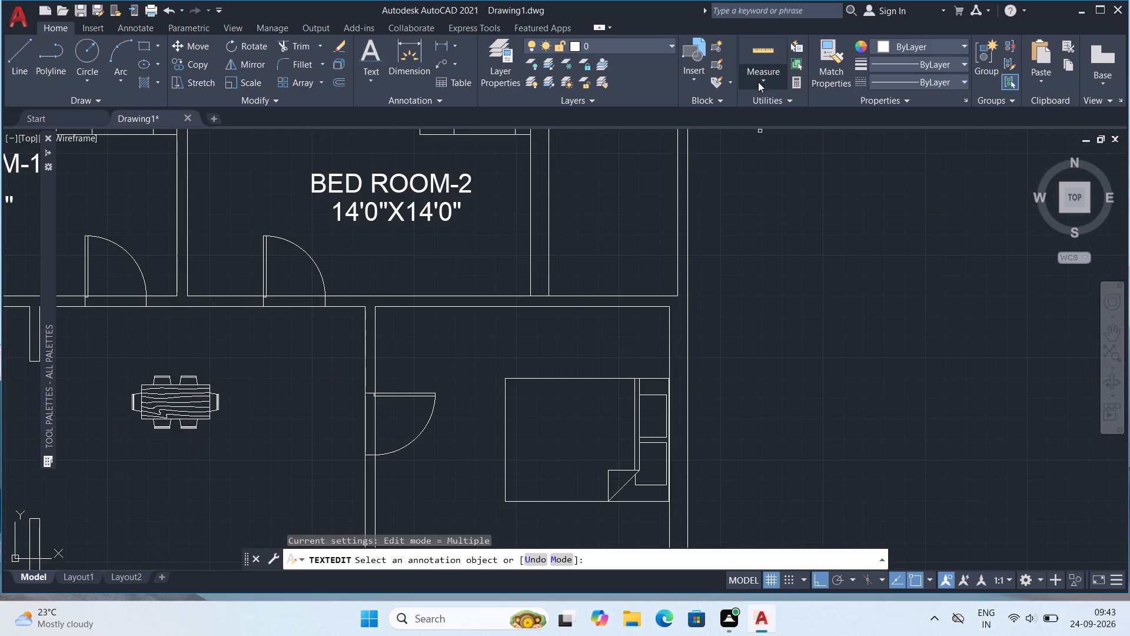
pyautogui.click(762, 56)
pyautogui.moveTo(436, 401); pyautogui.dragTo(516, 296, button='middle')
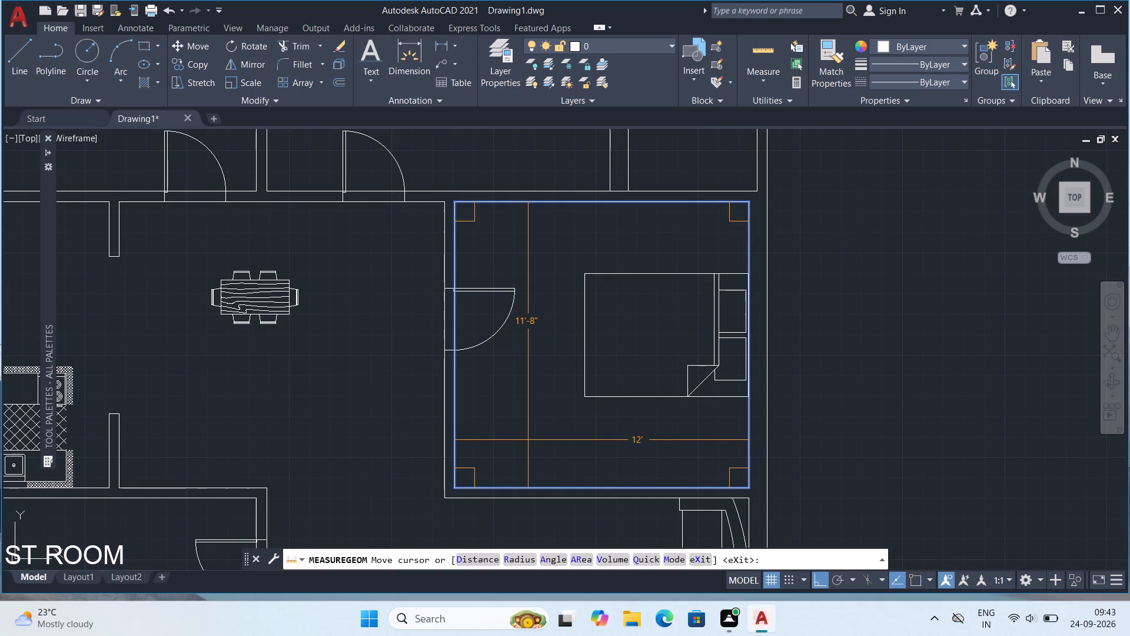
pyautogui.press('Escape')
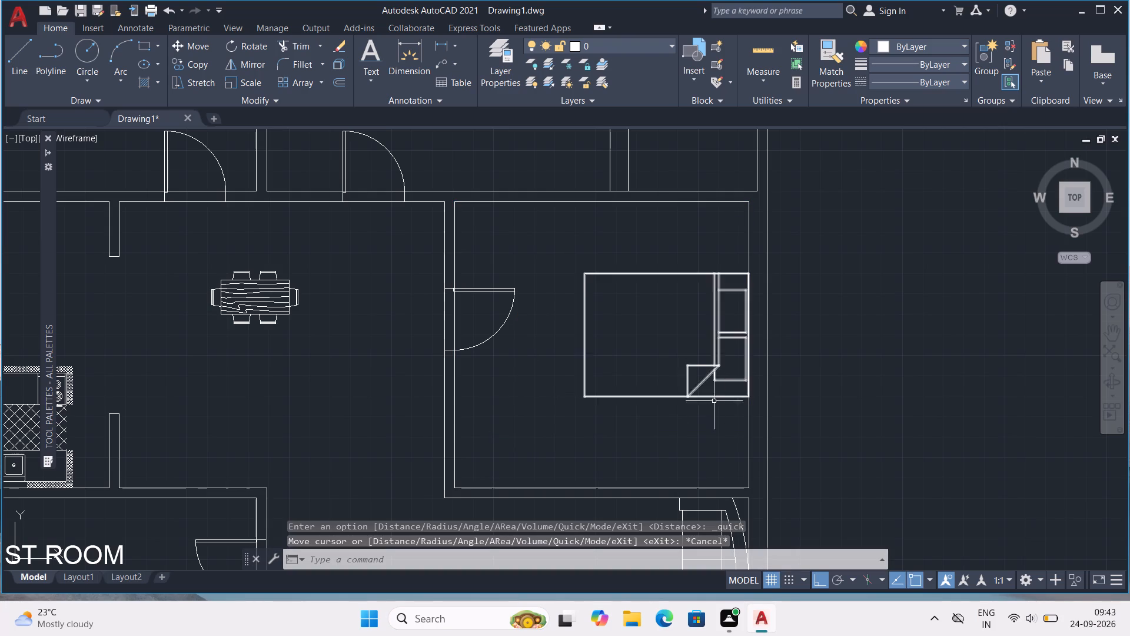
pyautogui.click(1104, 539)
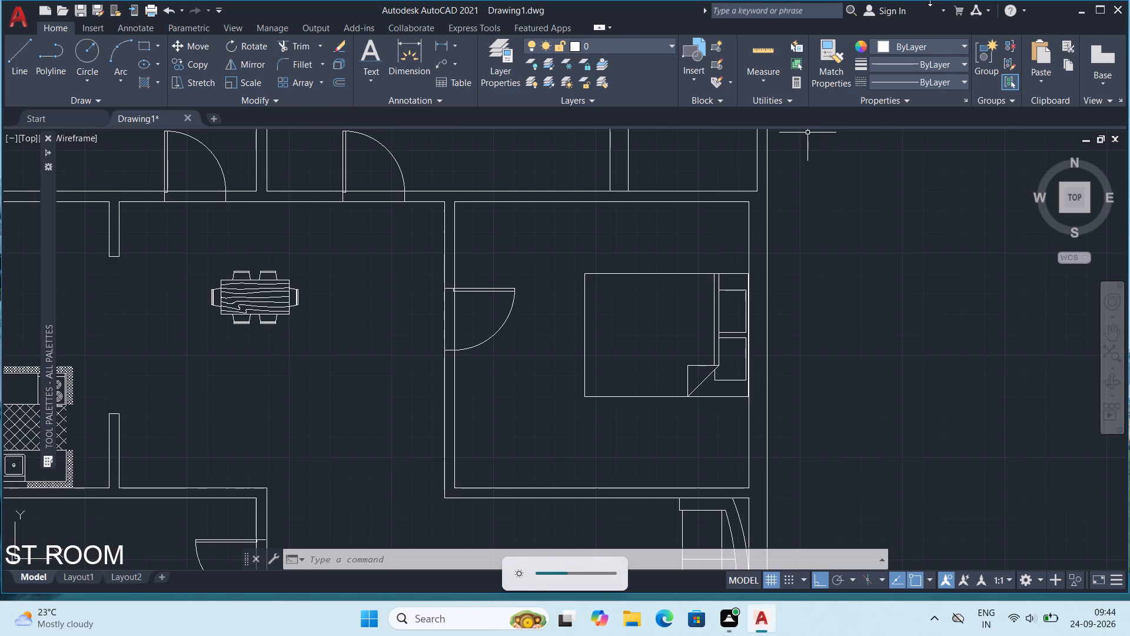
# Change the spare TOILET label outside the plan to CHILDREN ROOM.
pyautogui.scroll(-1, 469, 300)
pyautogui.moveTo(473, 294); pyautogui.dragTo(505, 303, button='middle')
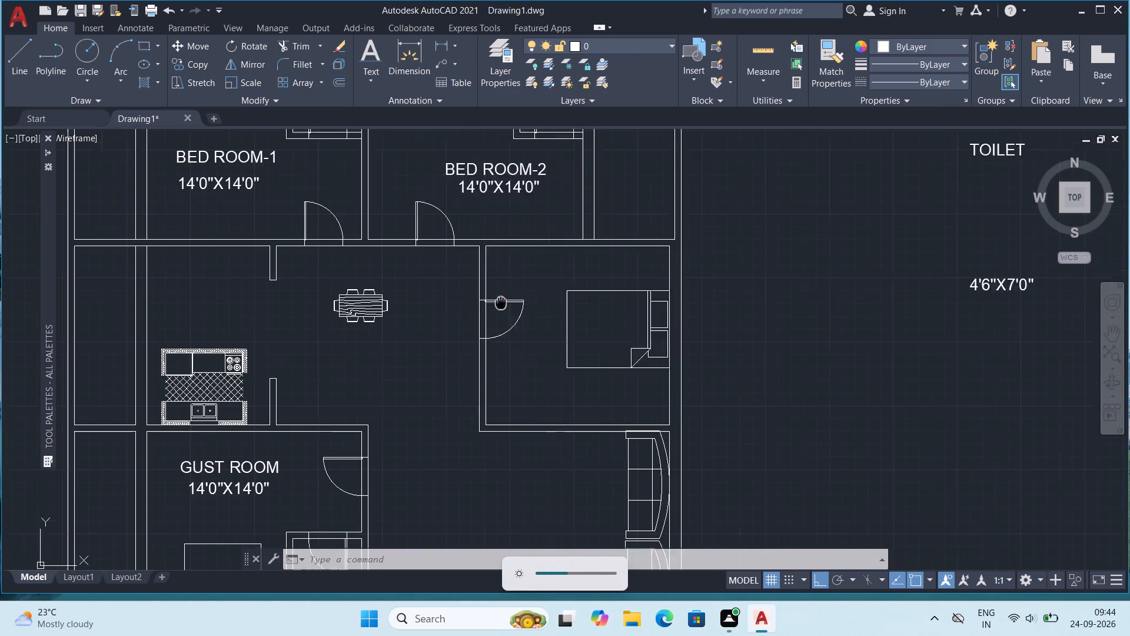
pyautogui.moveTo(505, 303); pyautogui.dragTo(670, 324, button='middle')
pyautogui.moveTo(823, 297); pyautogui.dragTo(543, 335, button='middle')
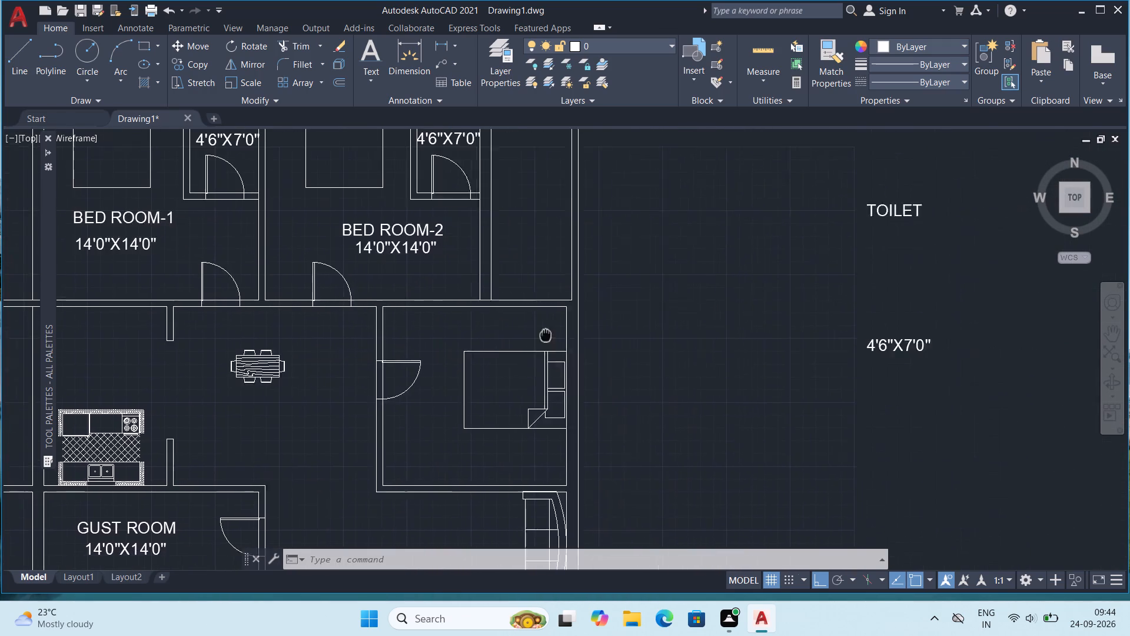
pyautogui.moveTo(543, 335); pyautogui.dragTo(529, 336, button='middle')
pyautogui.click(867, 203)
pyautogui.click(867, 207)
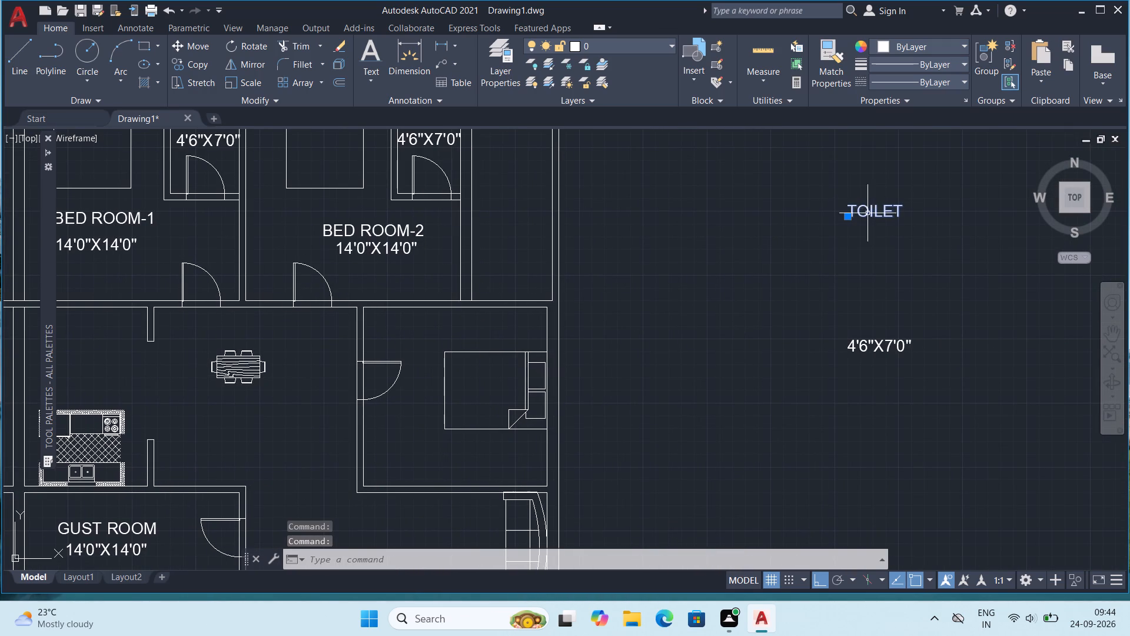
pyautogui.doubleClick(872, 218)
pyautogui.doubleClick(879, 212)
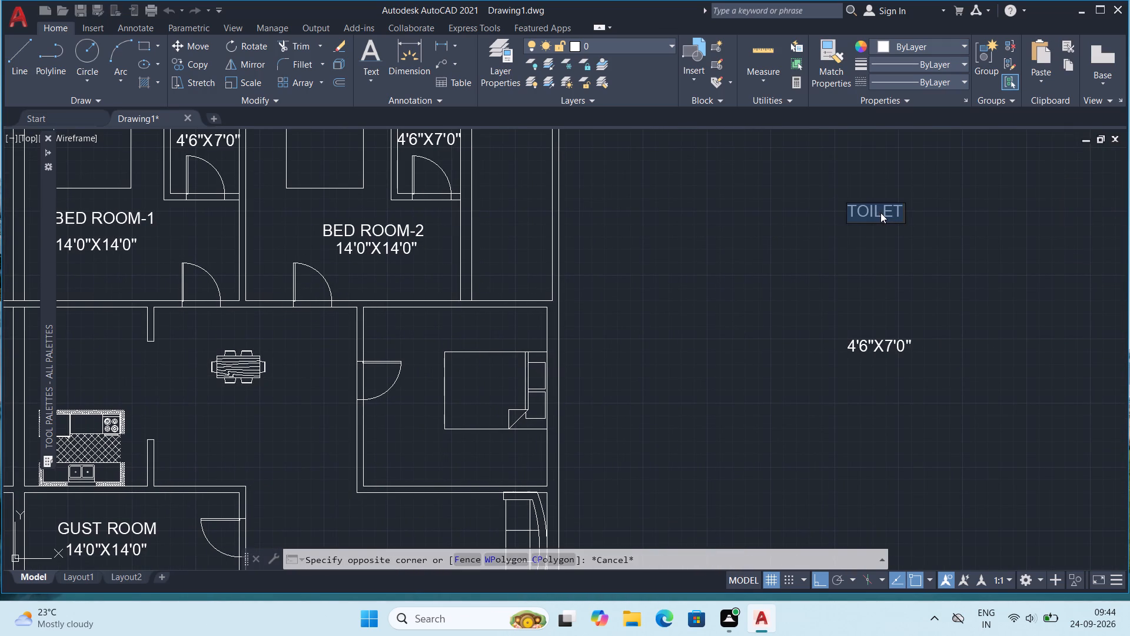
pyautogui.write('CHIL')
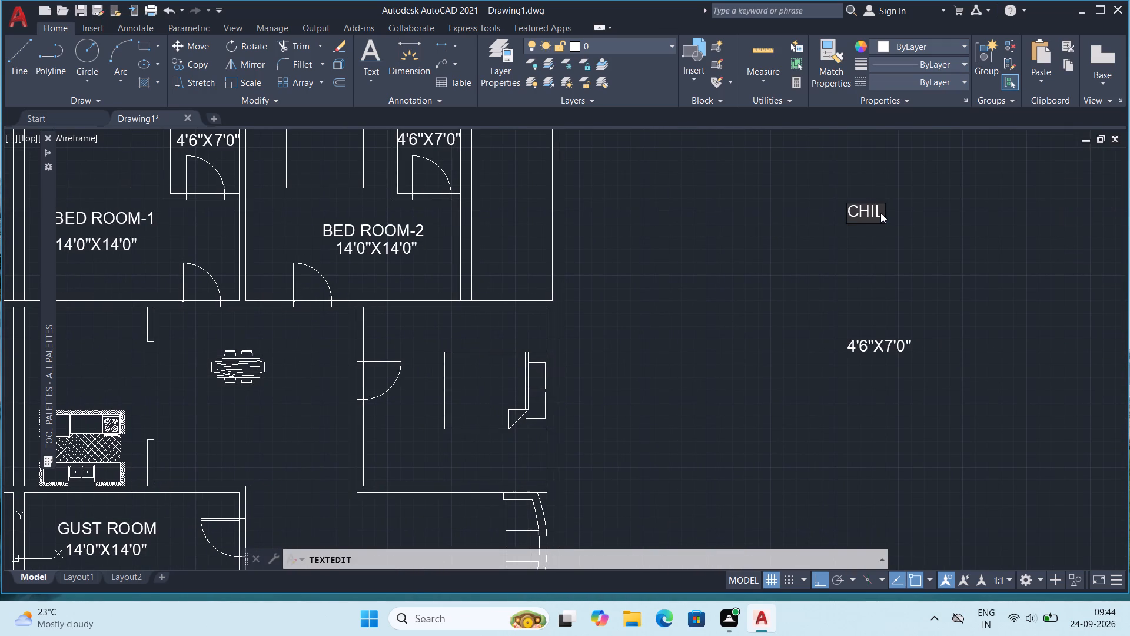
pyautogui.press('d')
pyautogui.write('RENS')
pyautogui.press('space')
pyautogui.write('RO')
pyautogui.press('BackSpace')
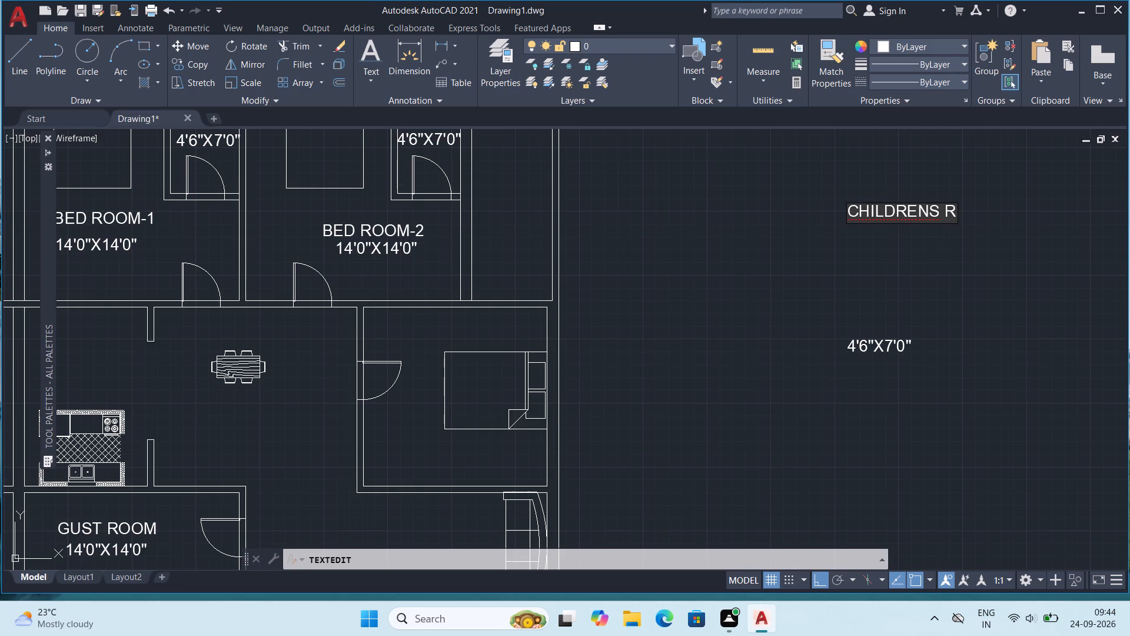
pyautogui.press('BackSpace')
pyautogui.press('BackSpace')
pyautogui.press('BackSpace')
pyautogui.press('BackSpace')
pyautogui.press('BackSpace')
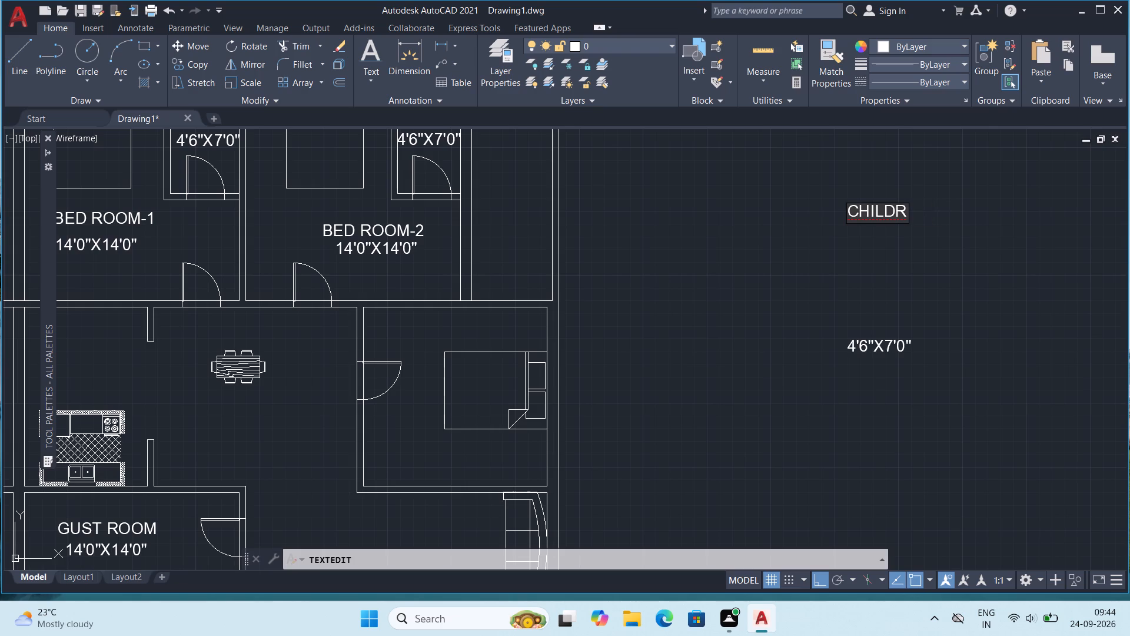
pyautogui.press('e')
pyautogui.press('BackSpace')
pyautogui.press('BackSpace')
pyautogui.press('BackSpace')
pyautogui.write('L')
pyautogui.press('space')
pyautogui.press('BackSpace')
pyautogui.write('RENS')
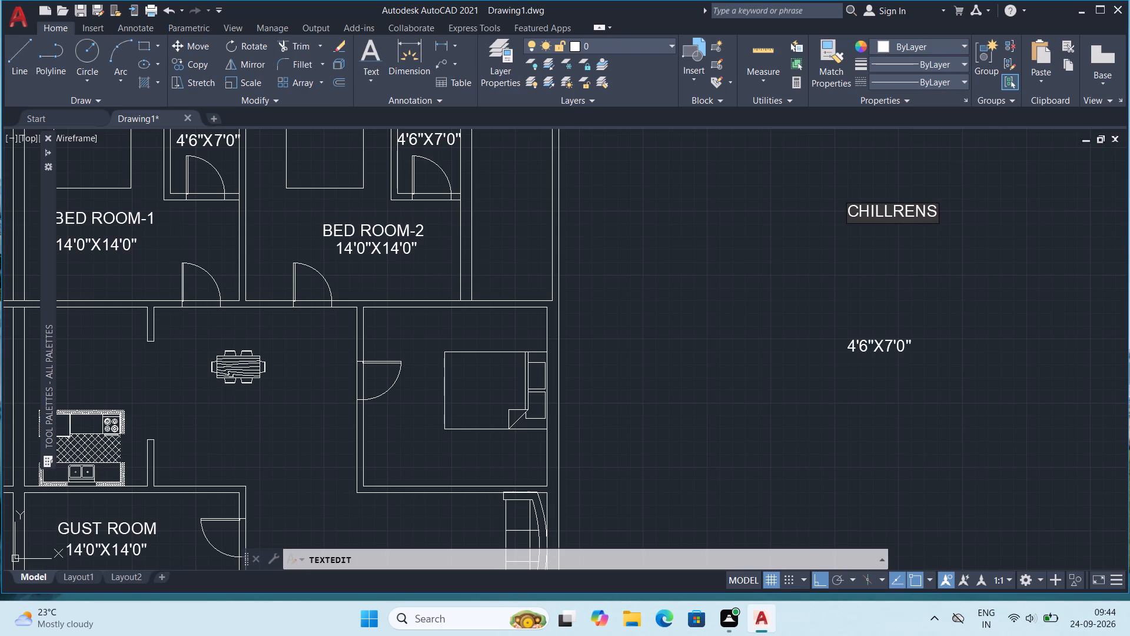
pyautogui.press('space')
pyautogui.press('BackSpace')
pyautogui.press('BackSpace')
pyautogui.press('BackSpace')
pyautogui.press('BackSpace')
pyautogui.press('BackSpace')
pyautogui.press('BackSpace')
pyautogui.press('BackSpace')
pyautogui.press('BackSpace')
pyautogui.press('BackSpace')
pyautogui.press('BackSpace')
pyautogui.press('BackSpace')
pyautogui.press('BackSpace')
pyautogui.press('BackSpace')
pyautogui.press('BackSpace')
pyautogui.press('BackSpace')
pyautogui.press('BackSpace')
pyautogui.press('BackSpace')
pyautogui.press('BackSpace')
pyautogui.press('BackSpace')
pyautogui.press('BackSpace')
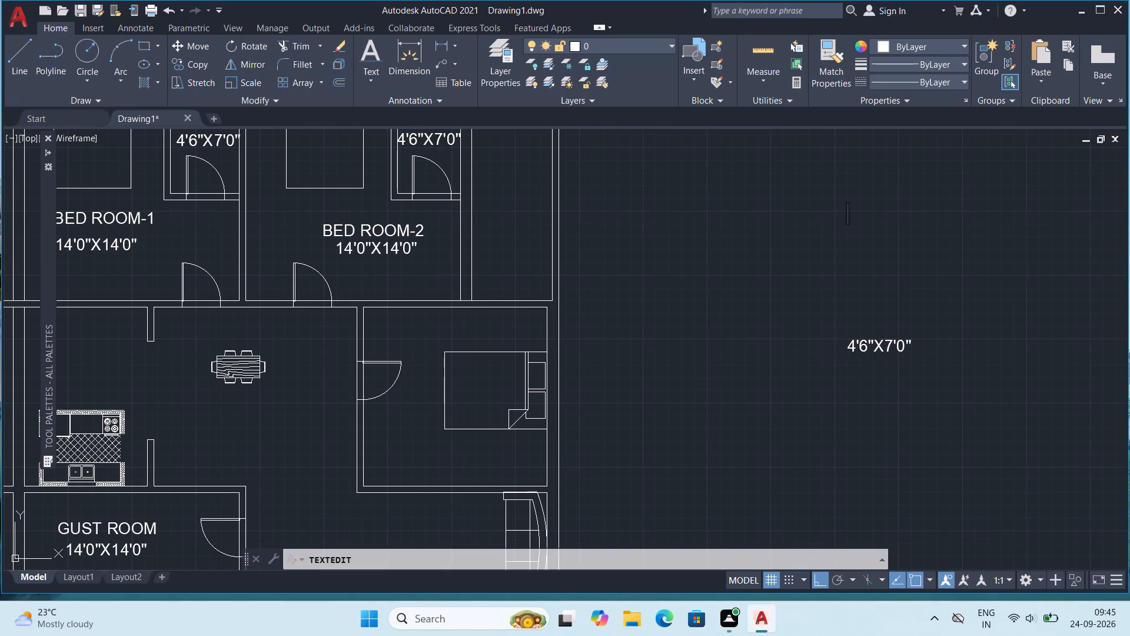
pyautogui.write('CHILDRE')
pyautogui.write('NS')
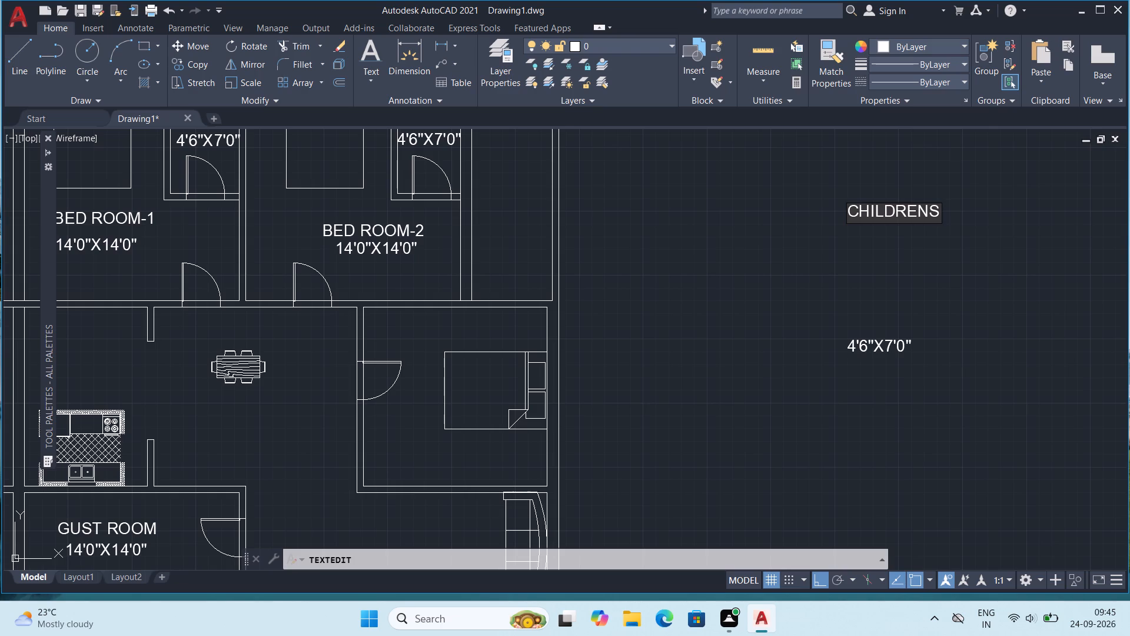
pyautogui.press('space')
pyautogui.press('BackSpace')
pyautogui.press('space')
pyautogui.press('BackSpace')
pyautogui.press('BackSpace')
pyautogui.press('space')
pyautogui.write('ROOM')
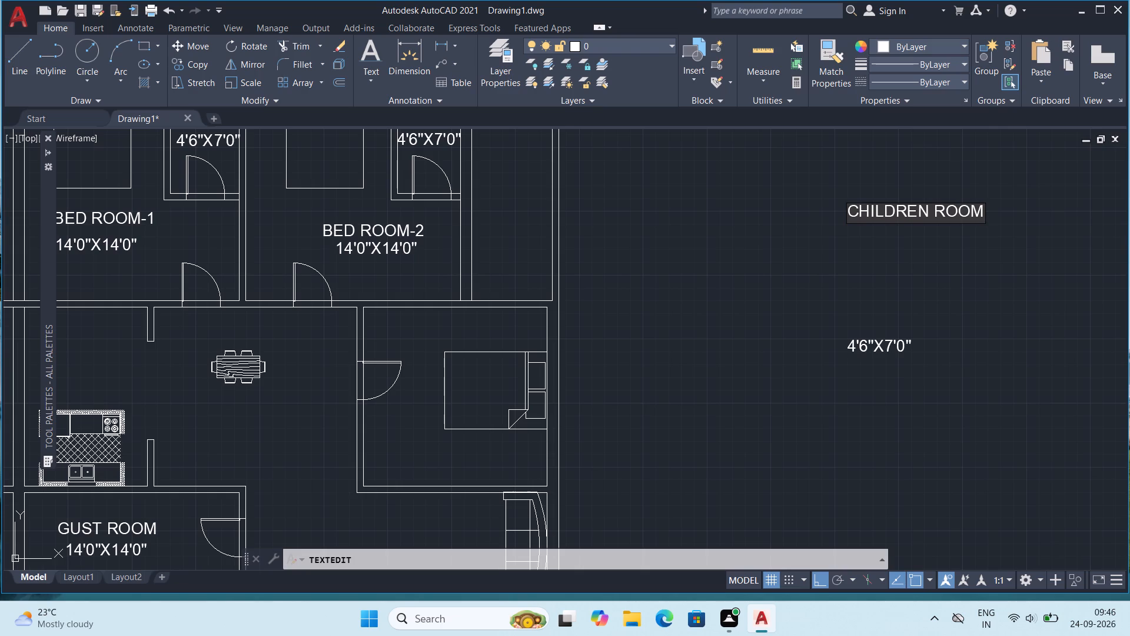
pyautogui.press('Return')
pyautogui.press('Escape')
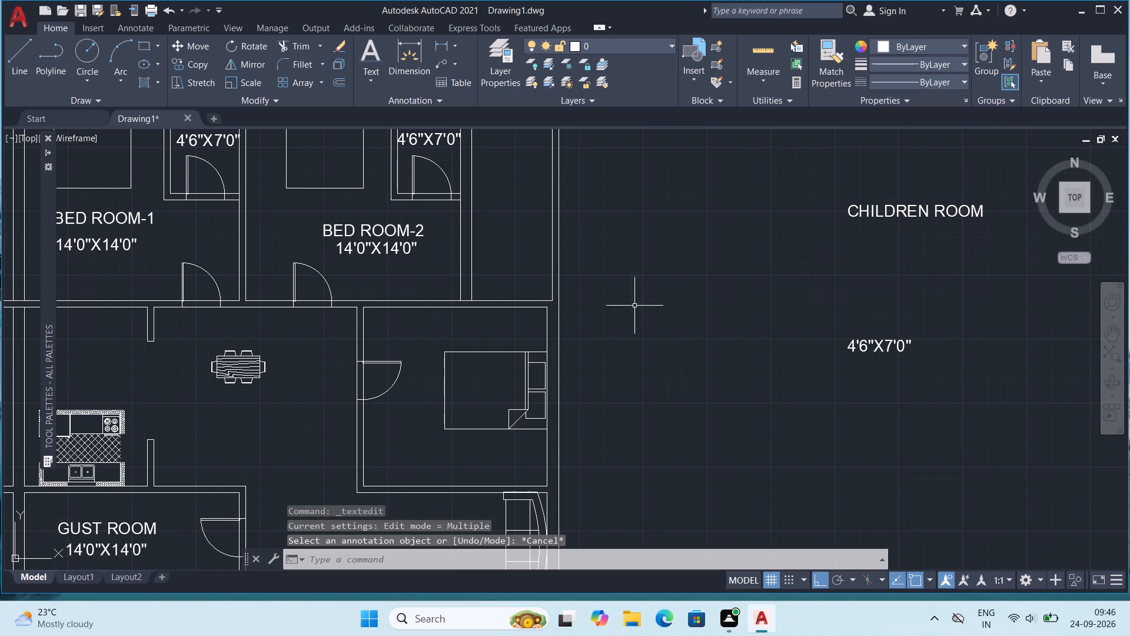
# Change the spare 4'6"X7'0" size label outside the plan to 12'0"X11'8".
pyautogui.click(852, 350)
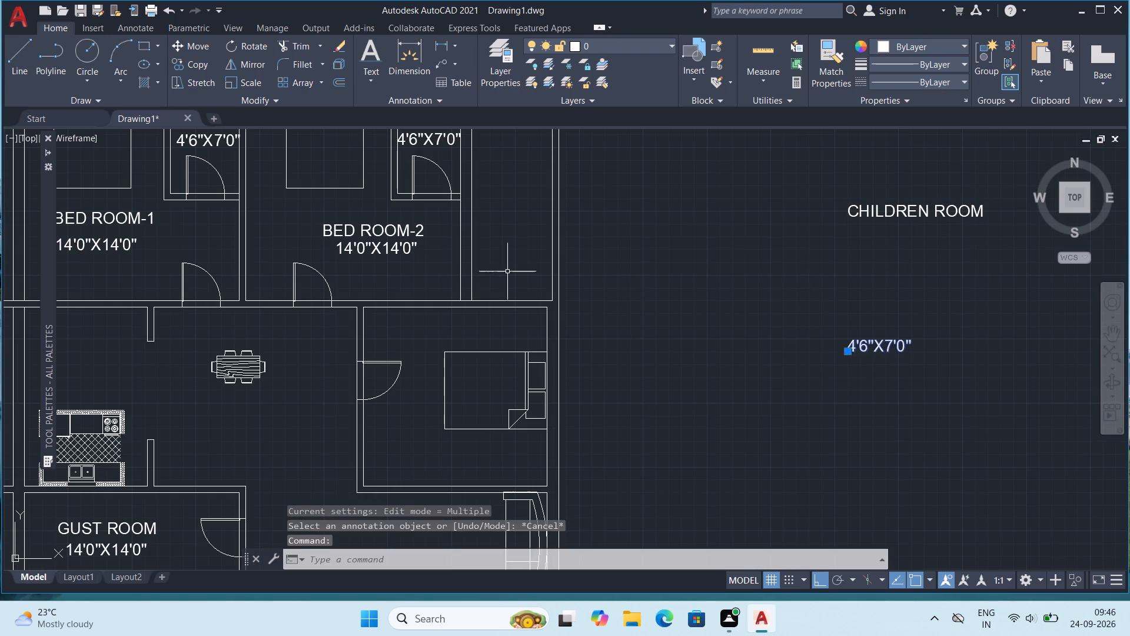
pyautogui.press('Escape')
pyautogui.click(755, 48)
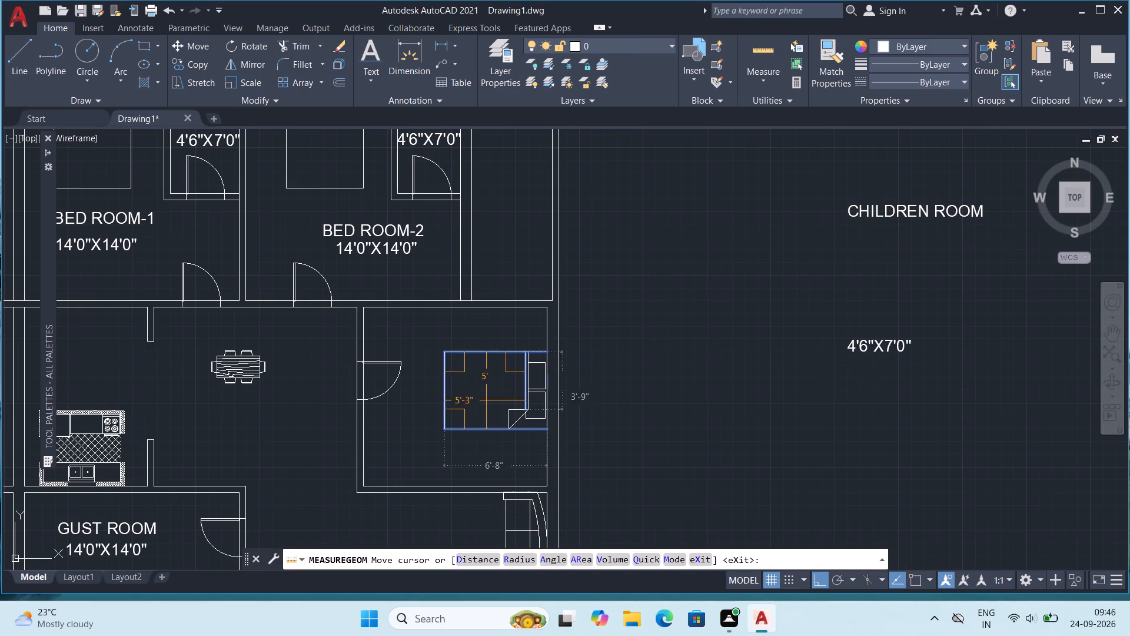
pyautogui.press('Escape')
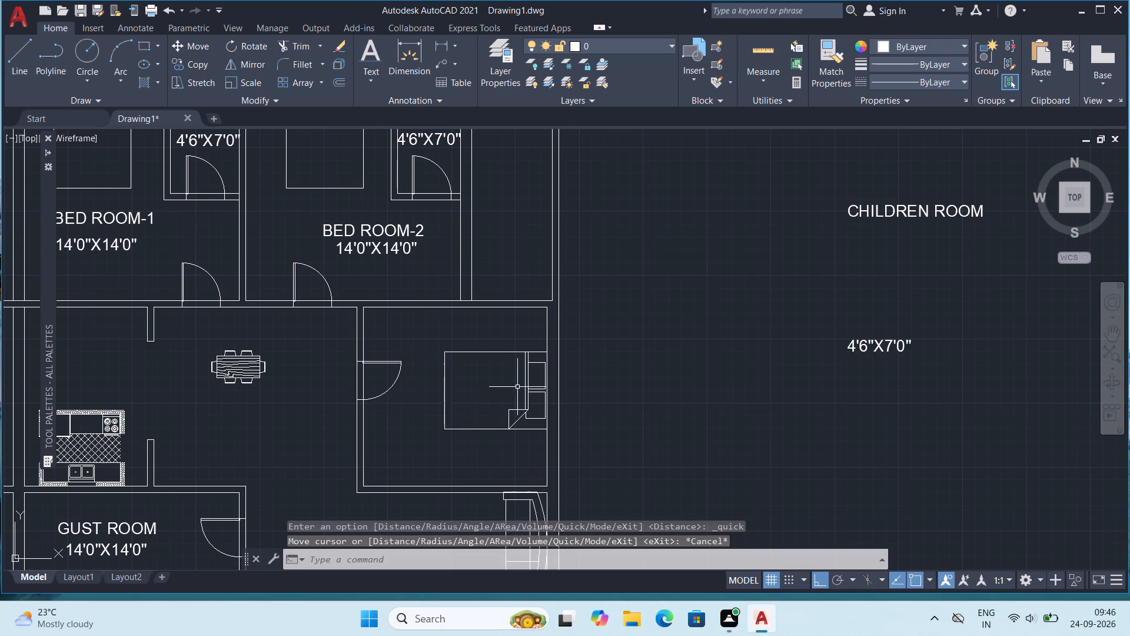
pyautogui.click(885, 353)
pyautogui.click(885, 349)
pyautogui.doubleClick(885, 349)
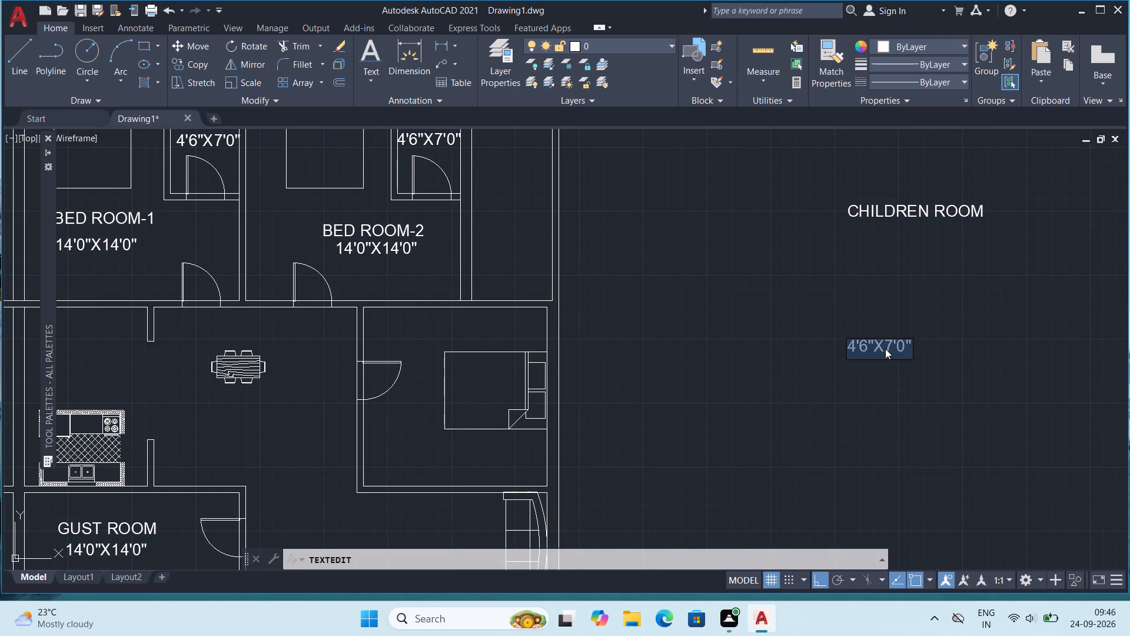
pyautogui.press('1')
pyautogui.write('2\'0"X11\'')
pyautogui.write('8"')
pyautogui.press('Return')
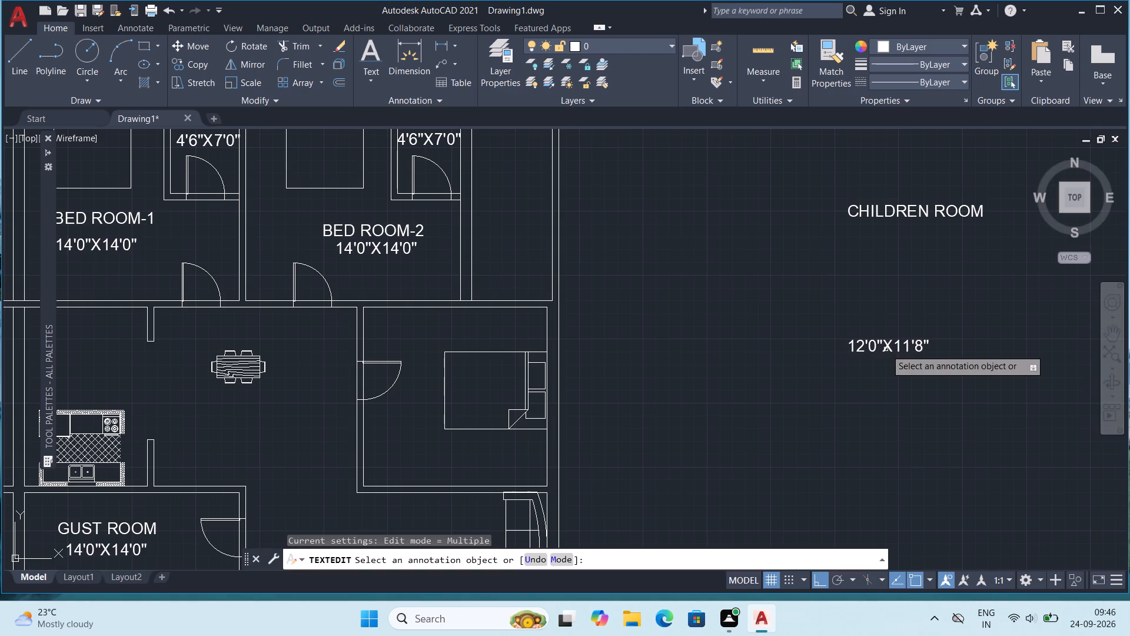
pyautogui.press('Escape')
# Copy the CHILDREN ROOM name label into the bedroom below BED ROOM-2, starting beside its door and running across the bed.
pyautogui.scroll(1, 907, 330)
pyautogui.scroll(-2, 927, 228)
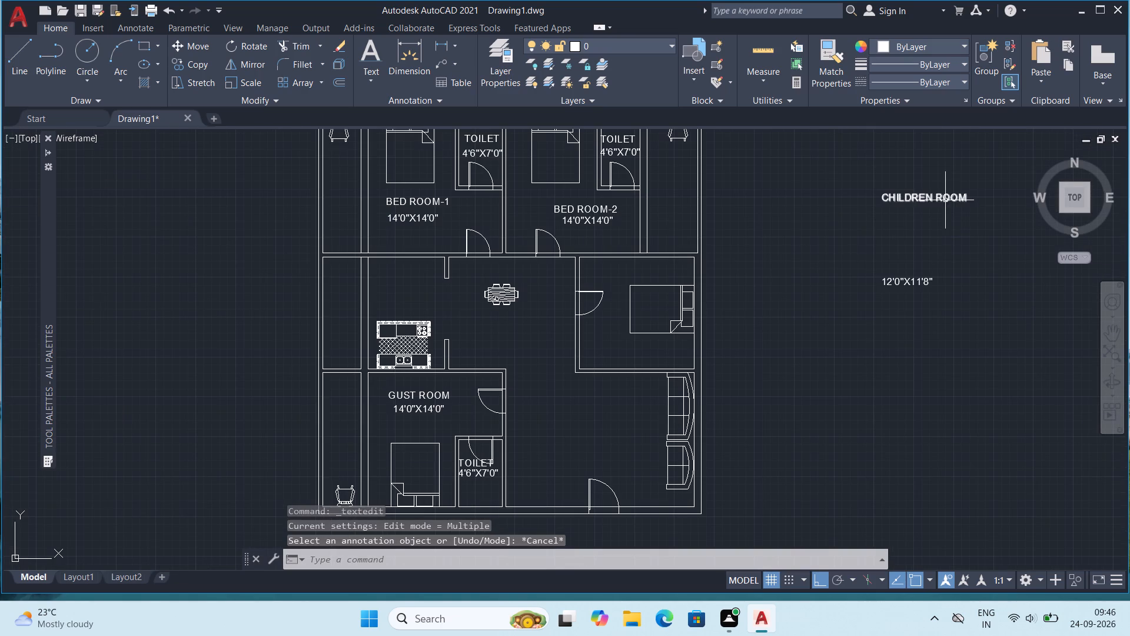
pyautogui.click(946, 198)
pyautogui.hotkey('ctrl', 'c')
pyautogui.hotkey('ctrl', 'v')
pyautogui.scroll(2, 606, 303)
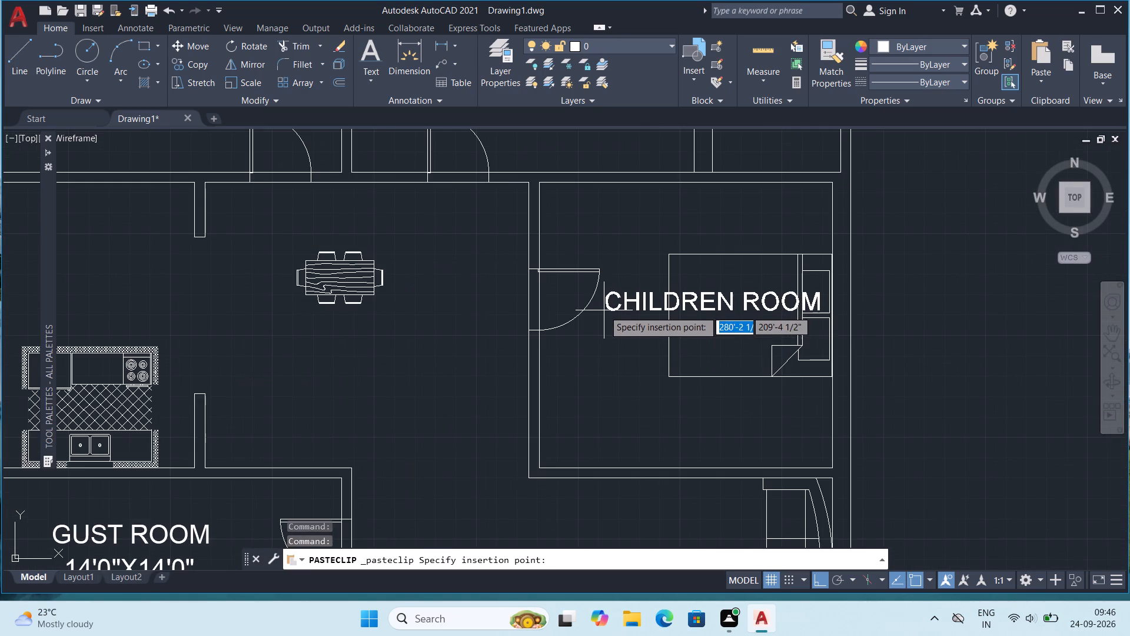
pyautogui.click(594, 319)
pyautogui.scroll(-2, 689, 289)
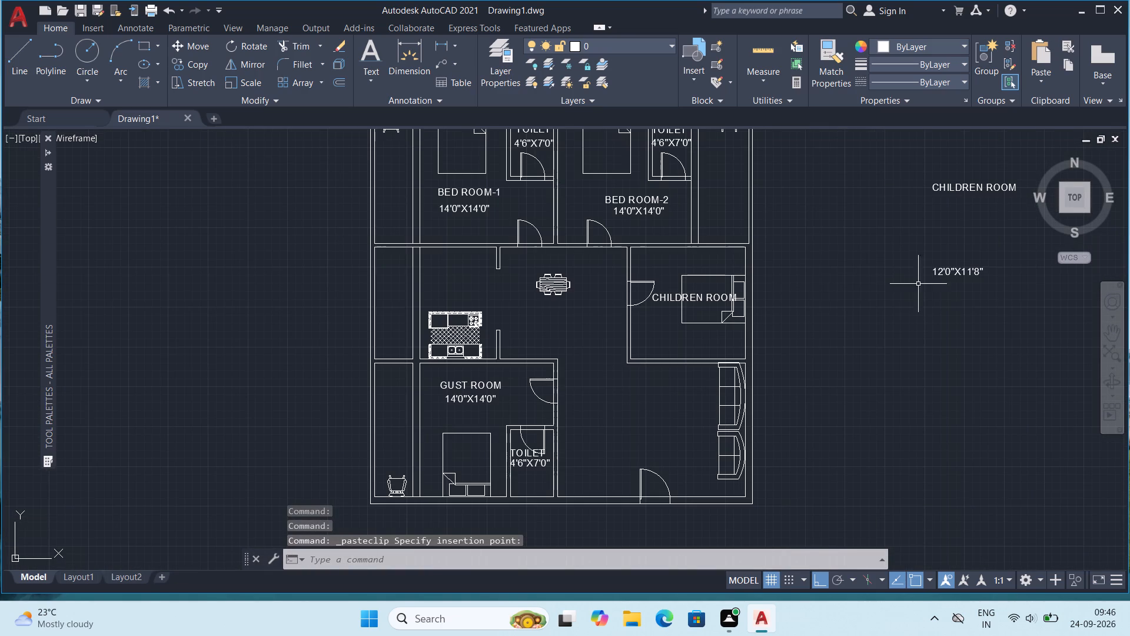
# Copy the spare 12'0"X11'8" size label into the children room, just below its name.
pyautogui.click(953, 273)
pyautogui.hotkey('ctrl', 'c')
pyautogui.hotkey('ctrl', 'v')
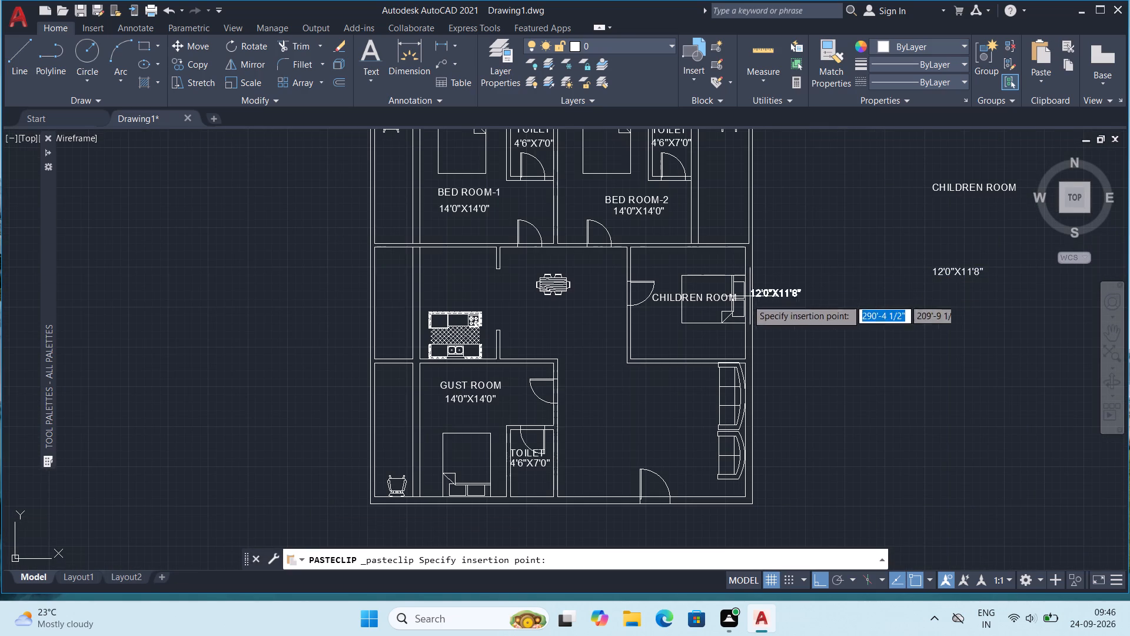
pyautogui.click(656, 317)
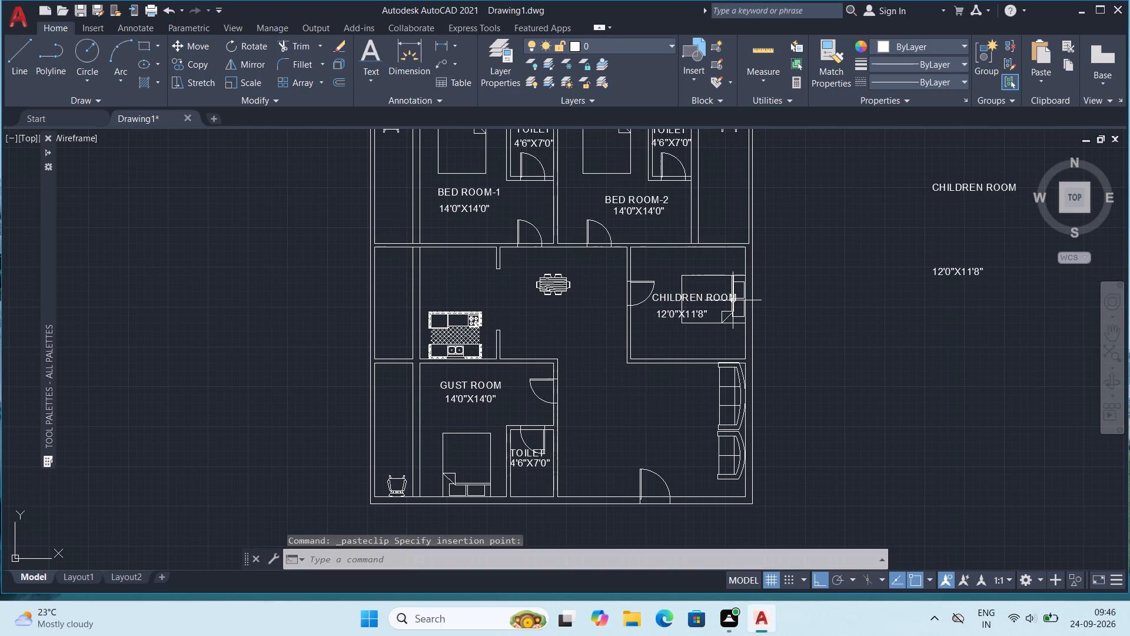
# Measure the inside width and length of the kitchen.
pyautogui.moveTo(632, 410); pyautogui.dragTo(663, 457, button='middle')
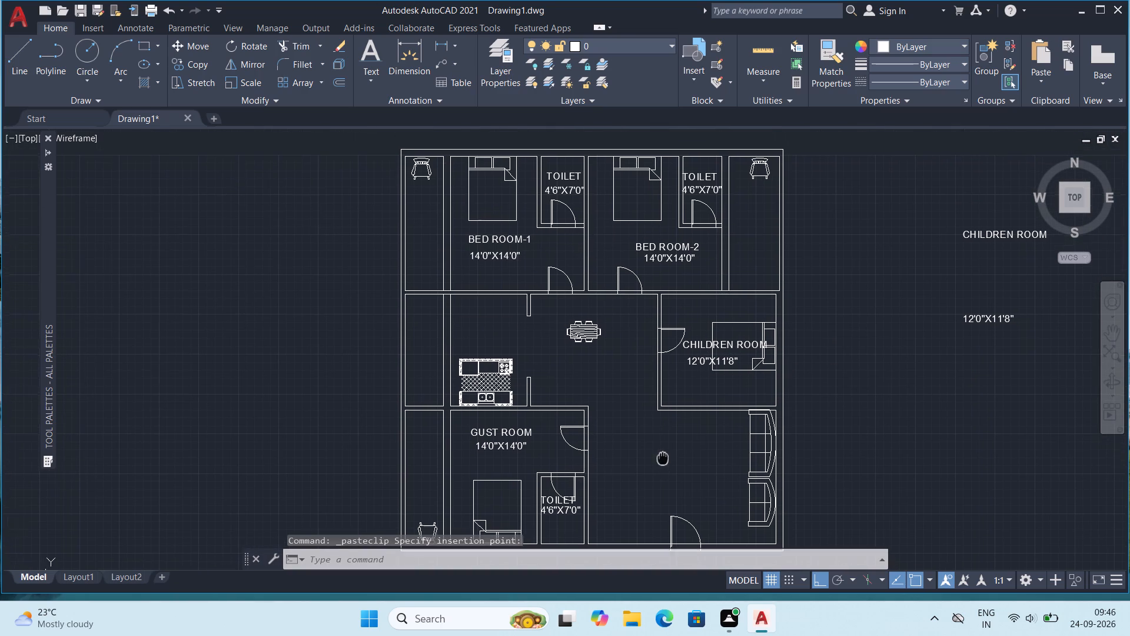
pyautogui.moveTo(663, 457); pyautogui.dragTo(663, 458, button='middle')
pyautogui.scroll(-1, 683, 463)
pyautogui.moveTo(681, 462); pyautogui.dragTo(636, 426, button='middle')
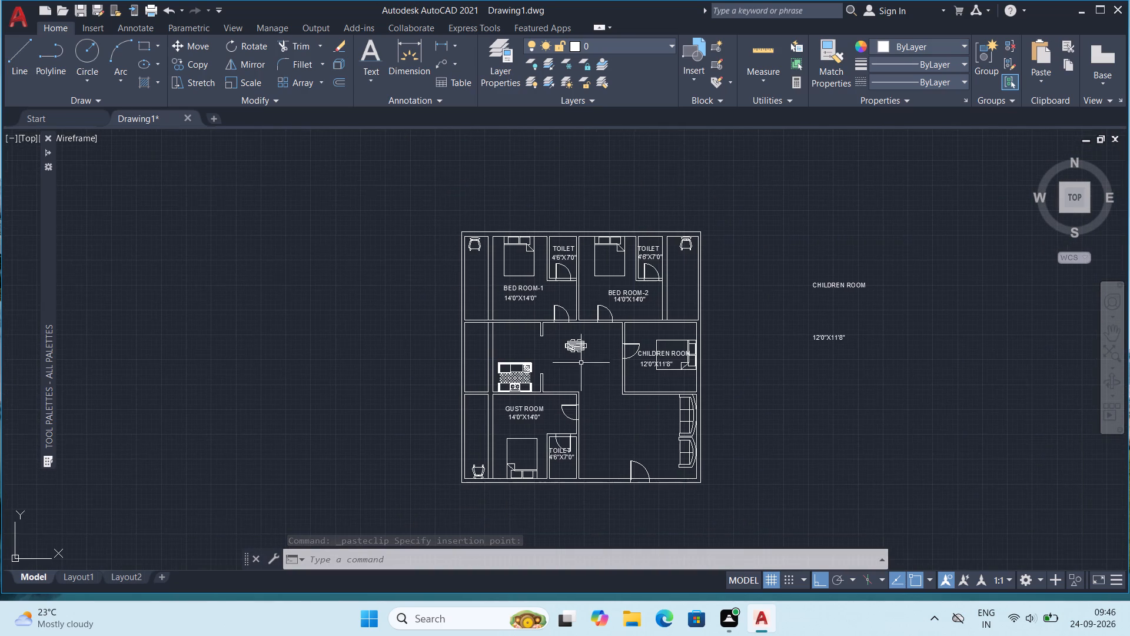
pyautogui.scroll(1, 577, 358)
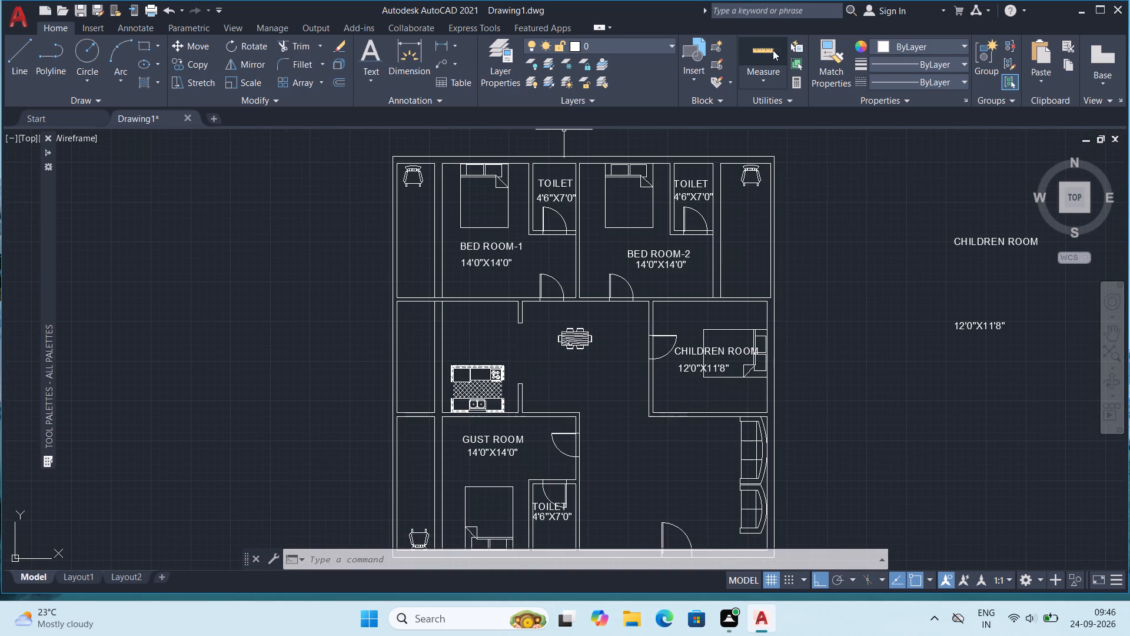
pyautogui.click(769, 51)
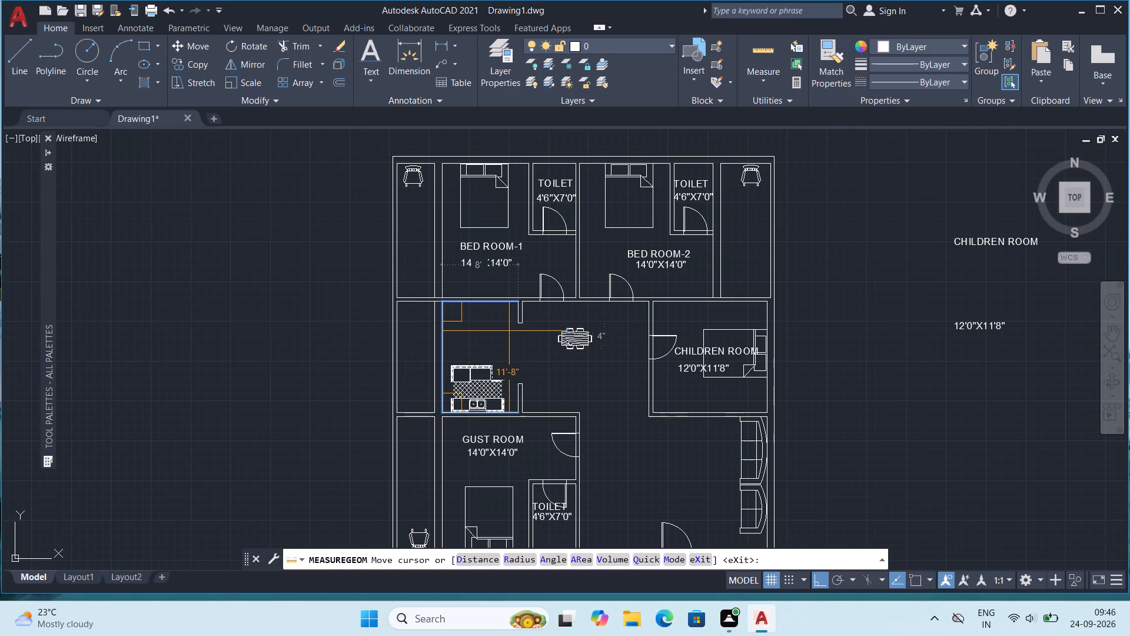
pyautogui.scroll(-1, 507, 323)
pyautogui.press('Escape')
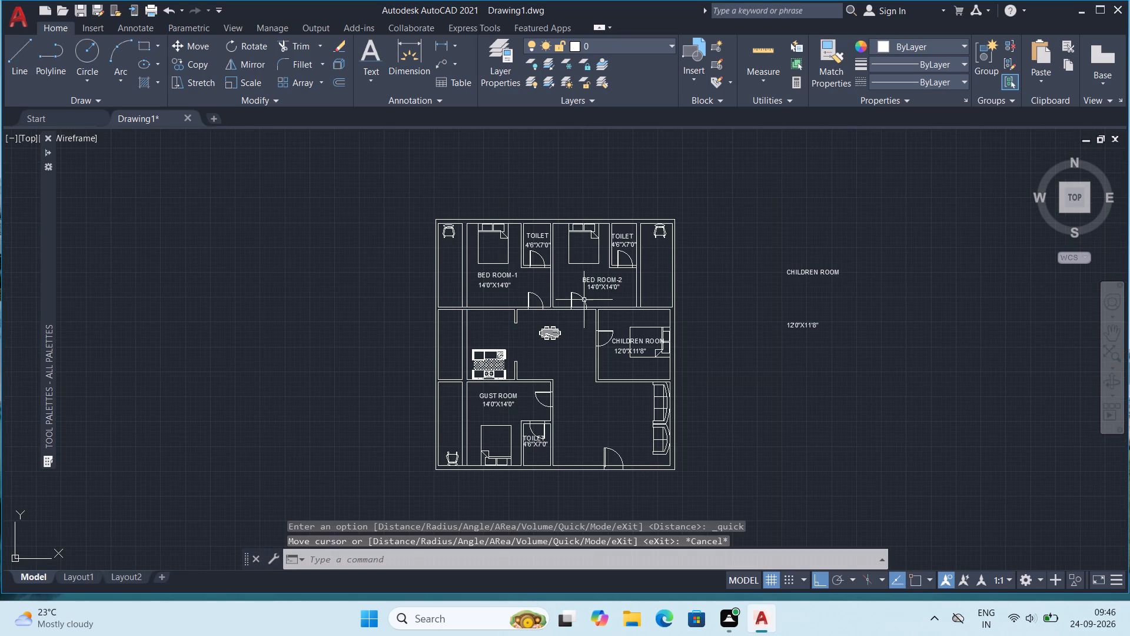
pyautogui.press('Escape')
# Change the spare 12'0"X11'8" size label outside the plan to 8'0"X11'8".
pyautogui.doubleClick(798, 326)
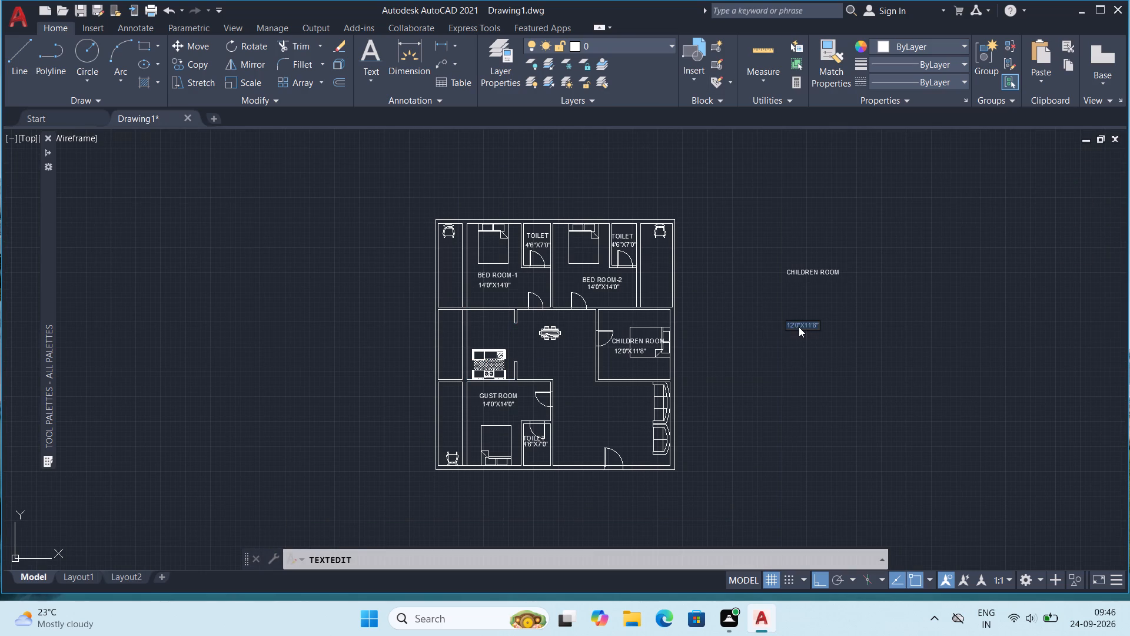
pyautogui.write('8\'0"X11\'')
pyautogui.write('8"')
pyautogui.press('Return')
pyautogui.press('Escape')
# Change the spare CHILDREN ROOM label outside the plan to KITCHEN.
pyautogui.scroll(1, 820, 294)
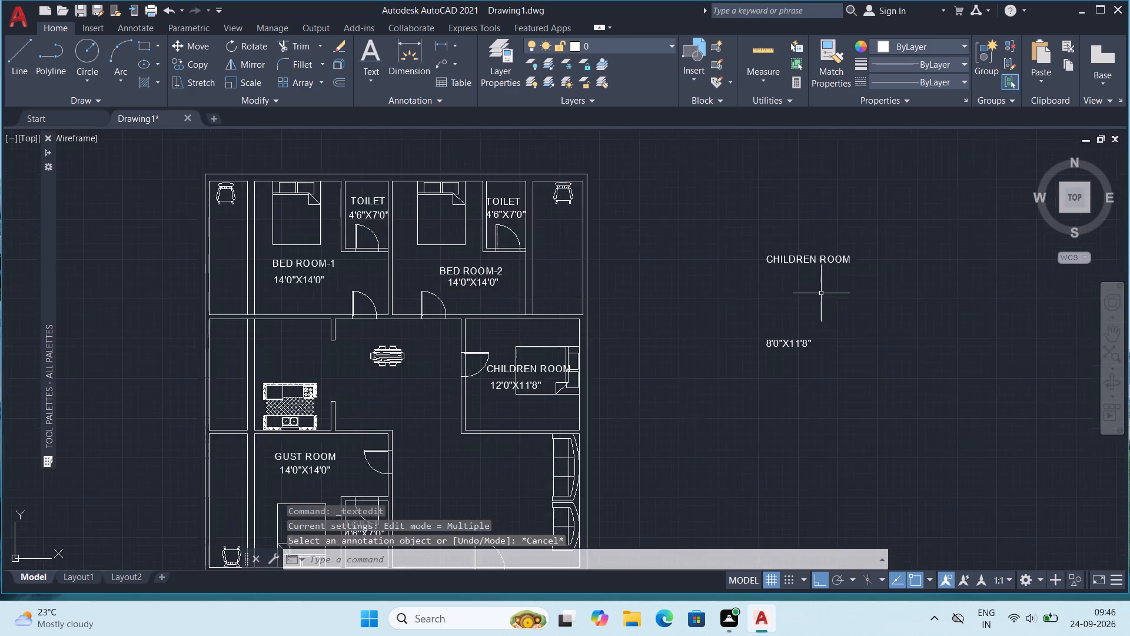
pyautogui.scroll(1, 821, 293)
pyautogui.doubleClick(806, 234)
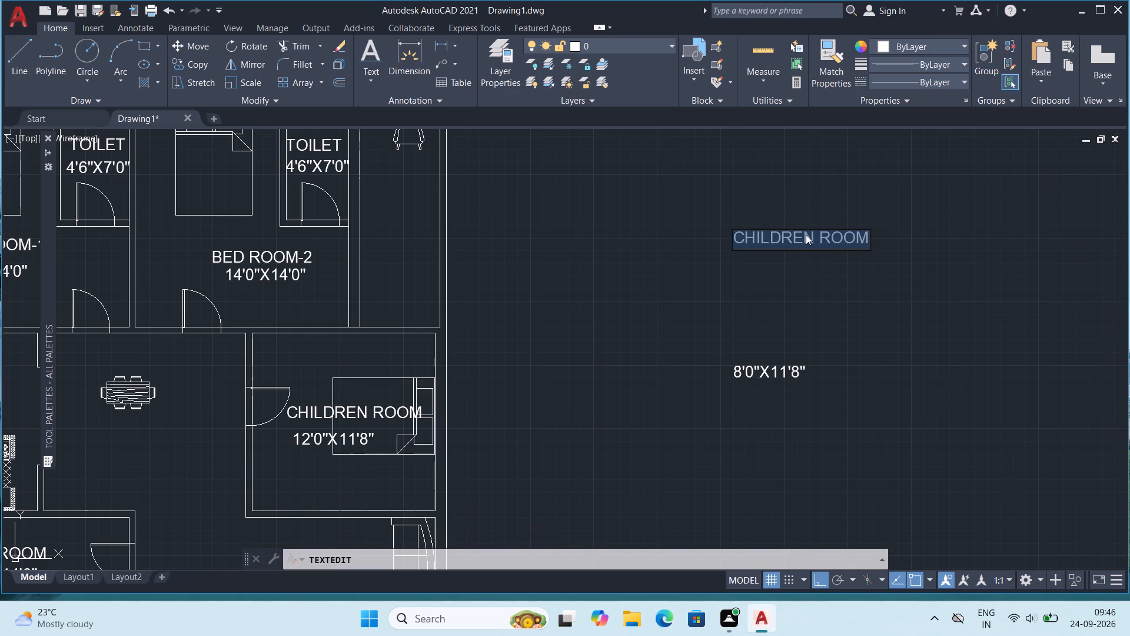
pyautogui.write('KITCHEN')
pyautogui.press('Return')
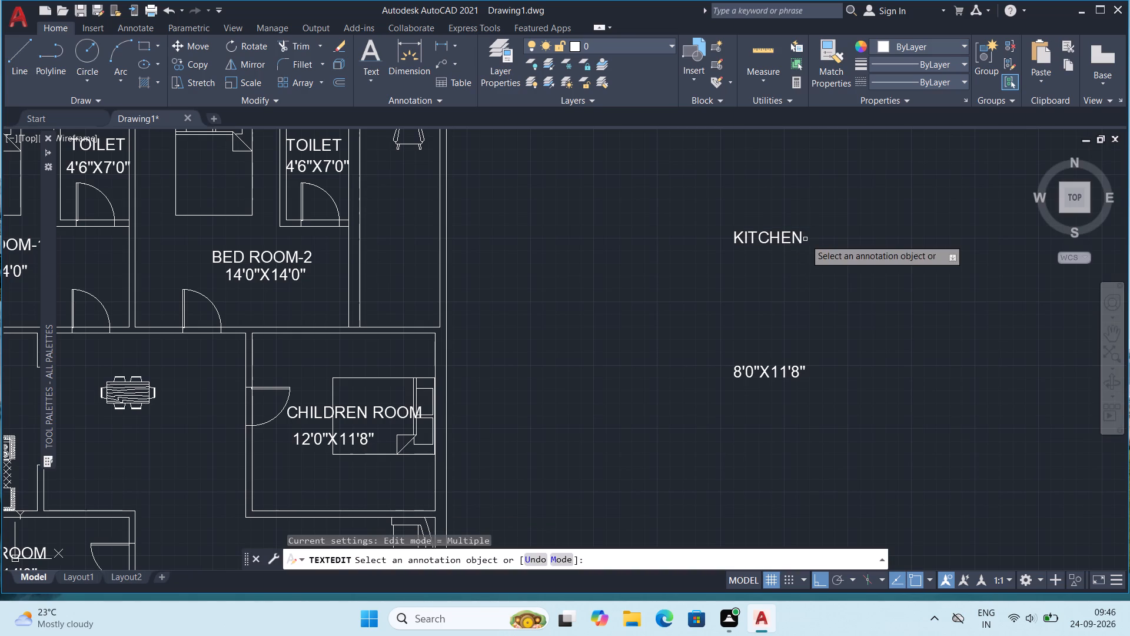
pyautogui.press('Escape')
# Copy the KITCHEN name label into the kitchen, in the open area above the counters.
pyautogui.click(800, 238)
pyautogui.hotkey('ctrl', 'c')
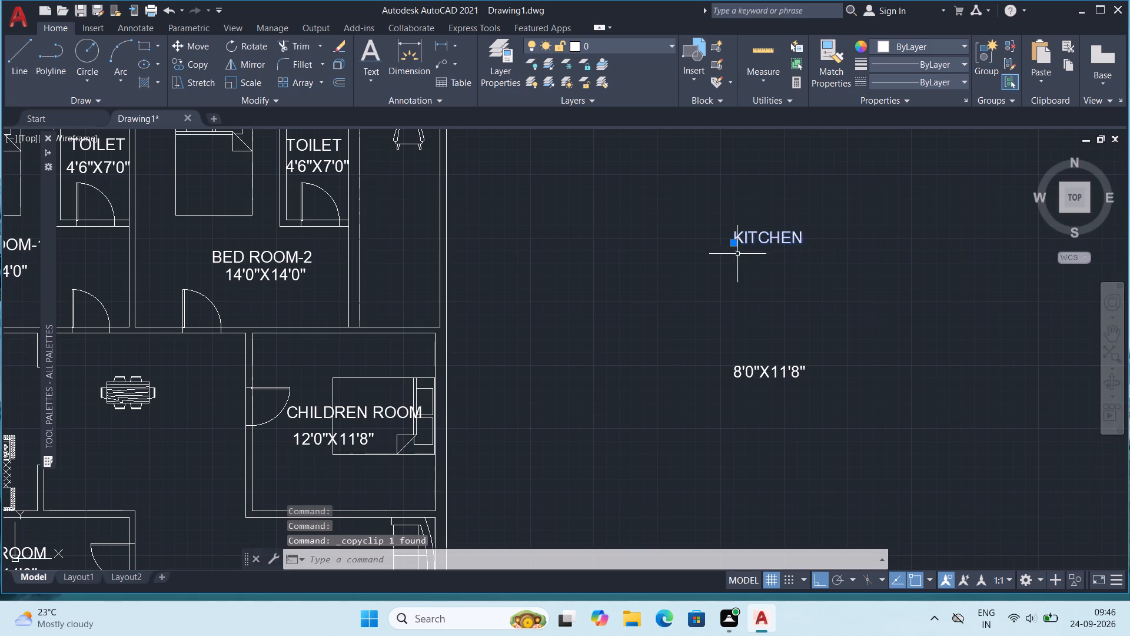
pyautogui.hotkey('ctrl', 'v')
pyautogui.moveTo(519, 356); pyautogui.dragTo(981, 230, button='middle')
pyautogui.click(404, 250)
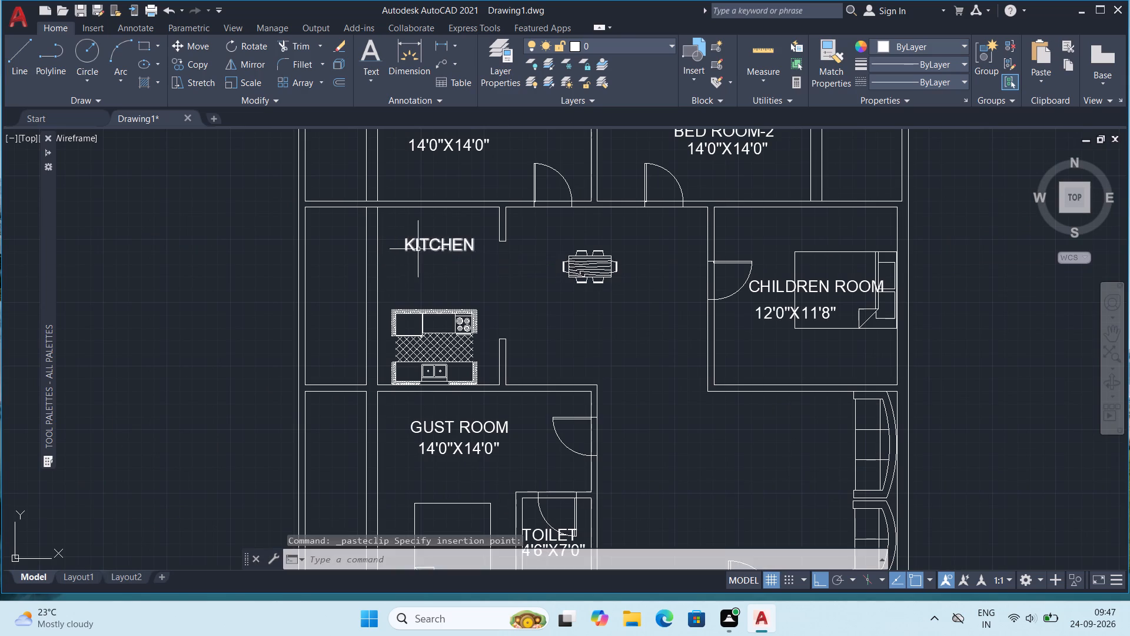
# Copy the spare 8'0"X11'8" size label into the kitchen, between its name and the counters.
pyautogui.scroll(-2, 429, 247)
pyautogui.click(737, 247)
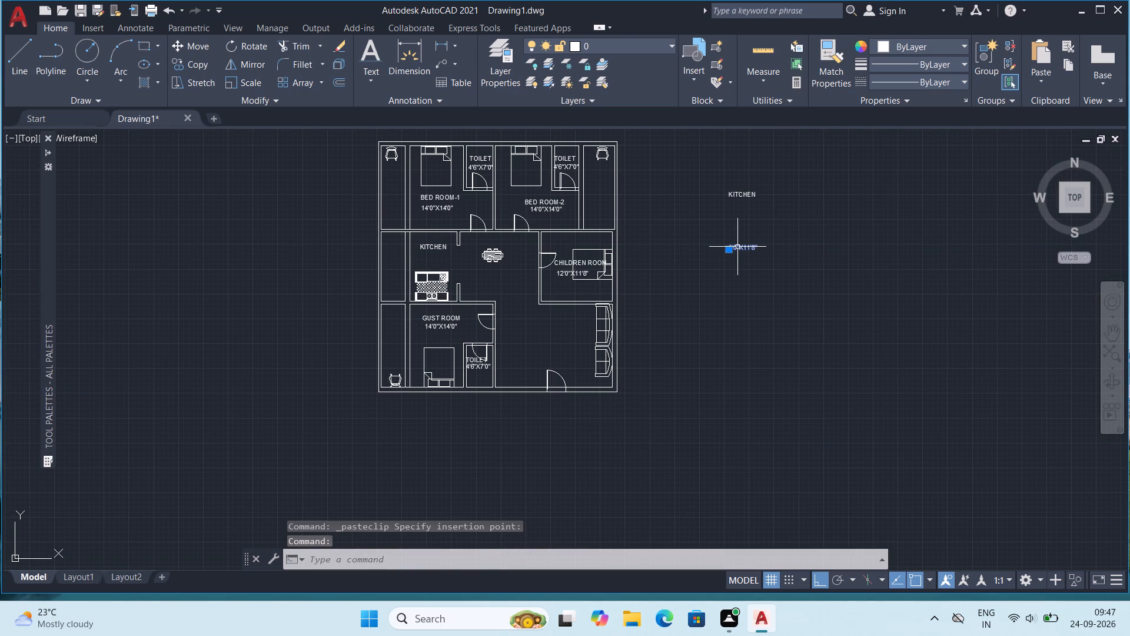
pyautogui.hotkey('ctrl', 'c')
pyautogui.hotkey('ctrl', 'v')
pyautogui.scroll(2, 421, 263)
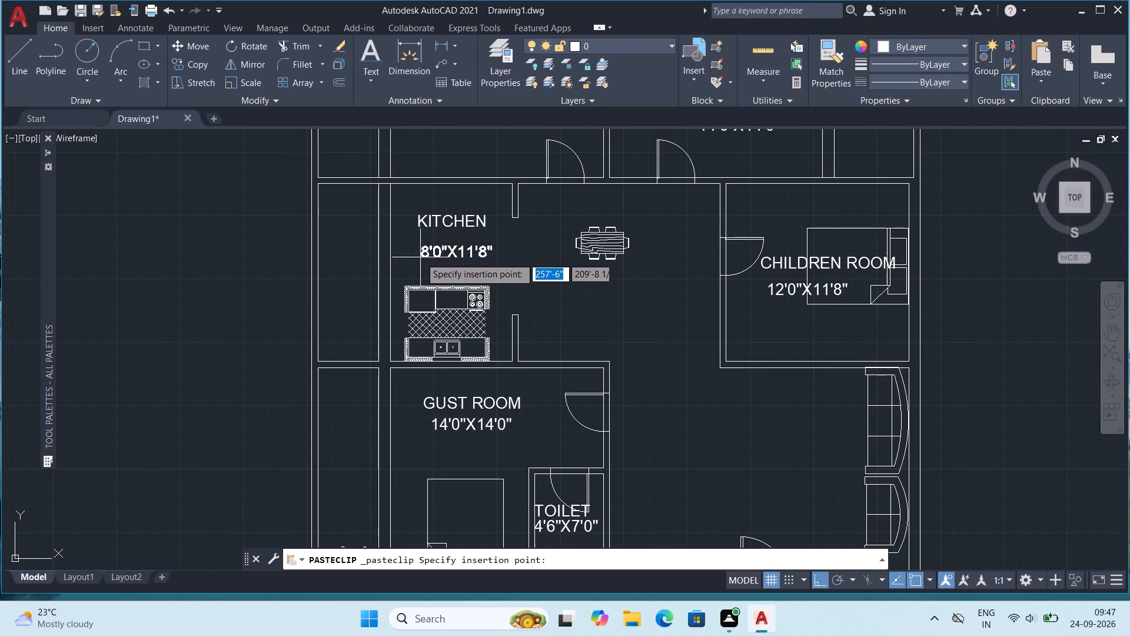
pyautogui.click(420, 256)
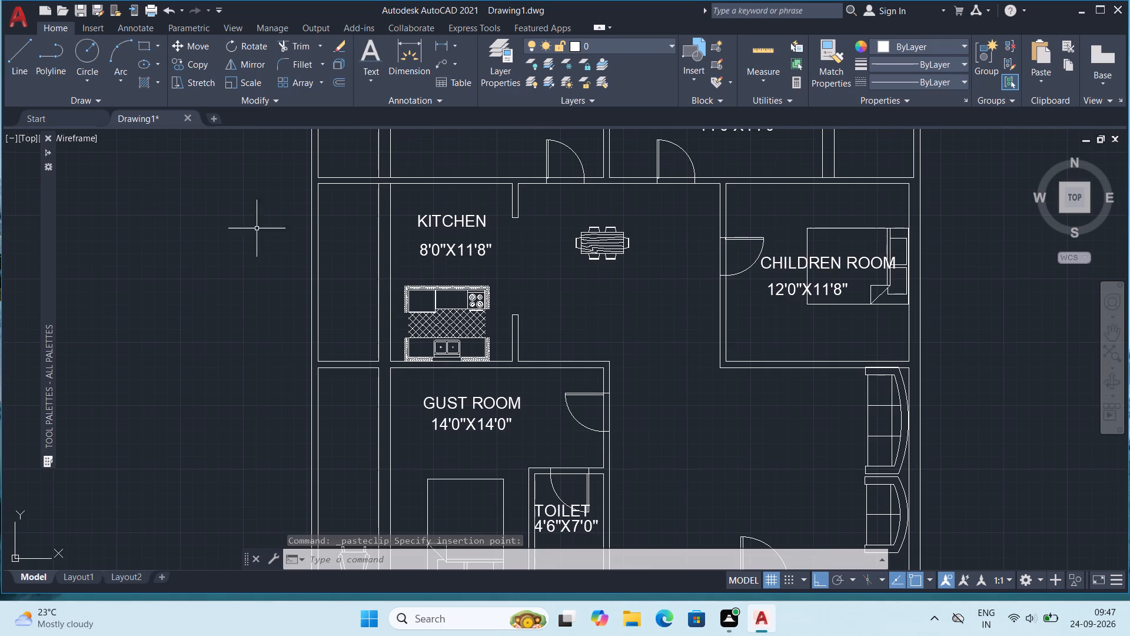
# Change the spare KITCHEN label outside the plan to DINNING.
pyautogui.scroll(-1, 488, 239)
pyautogui.moveTo(587, 244); pyautogui.dragTo(396, 241, button='middle')
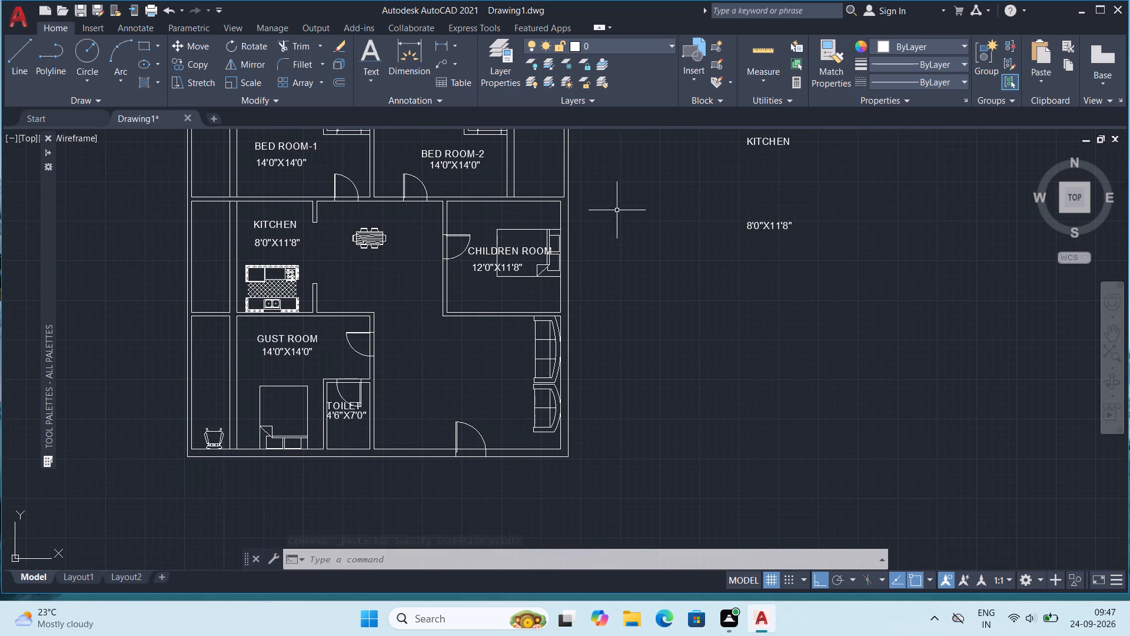
pyautogui.moveTo(727, 203); pyautogui.dragTo(717, 249, button='middle')
pyautogui.doubleClick(749, 185)
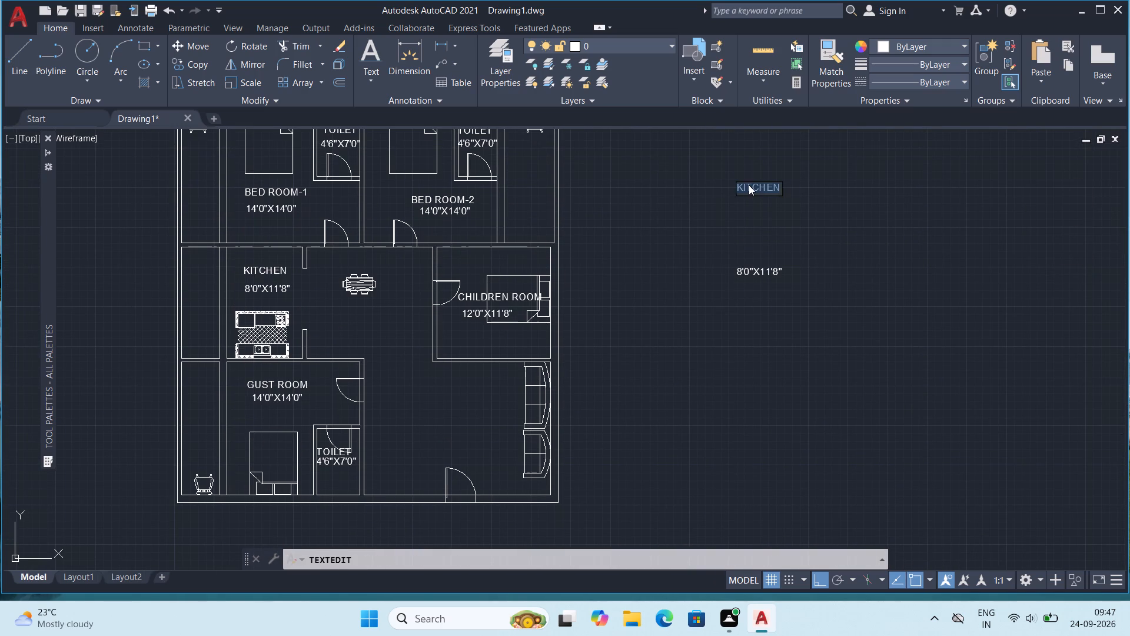
pyautogui.write('DINN')
pyautogui.write('ING')
pyautogui.press('Return')
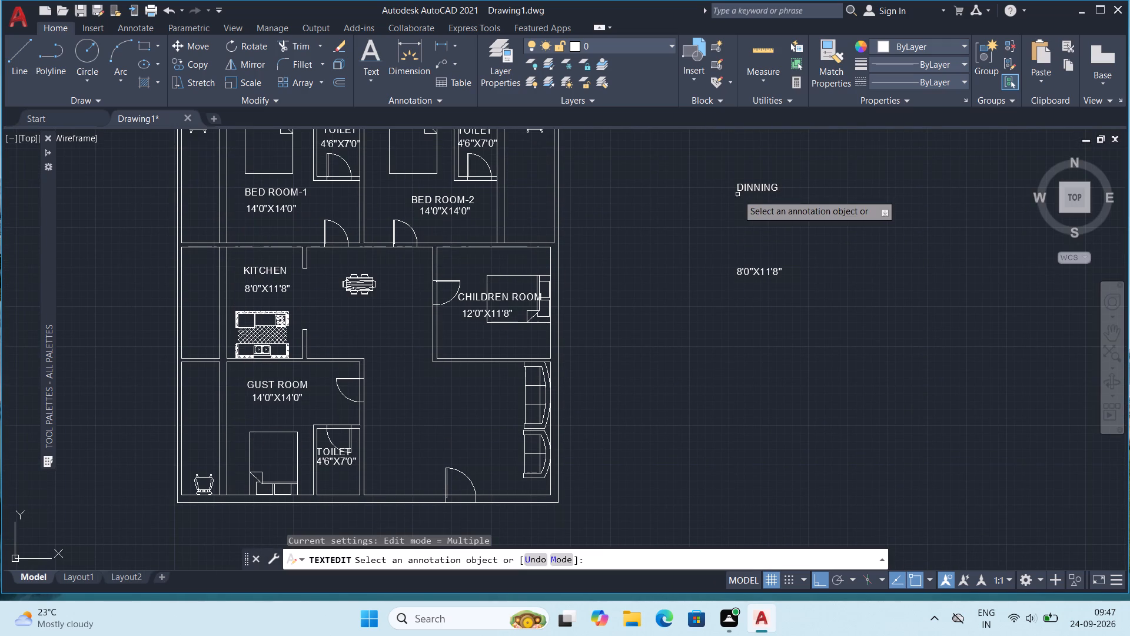
pyautogui.press('Escape')
# Copy the DINNING name label into the plan, just below the dining table.
pyautogui.click(756, 185)
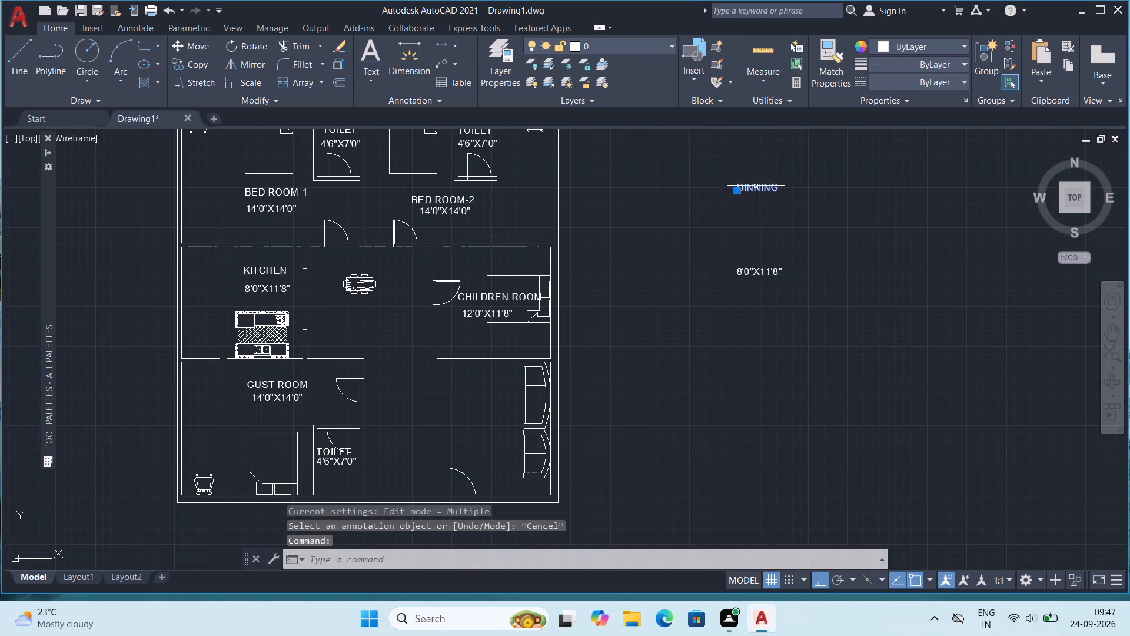
pyautogui.hotkey('ctrl', 'c')
pyautogui.hotkey('ctrl', 'v')
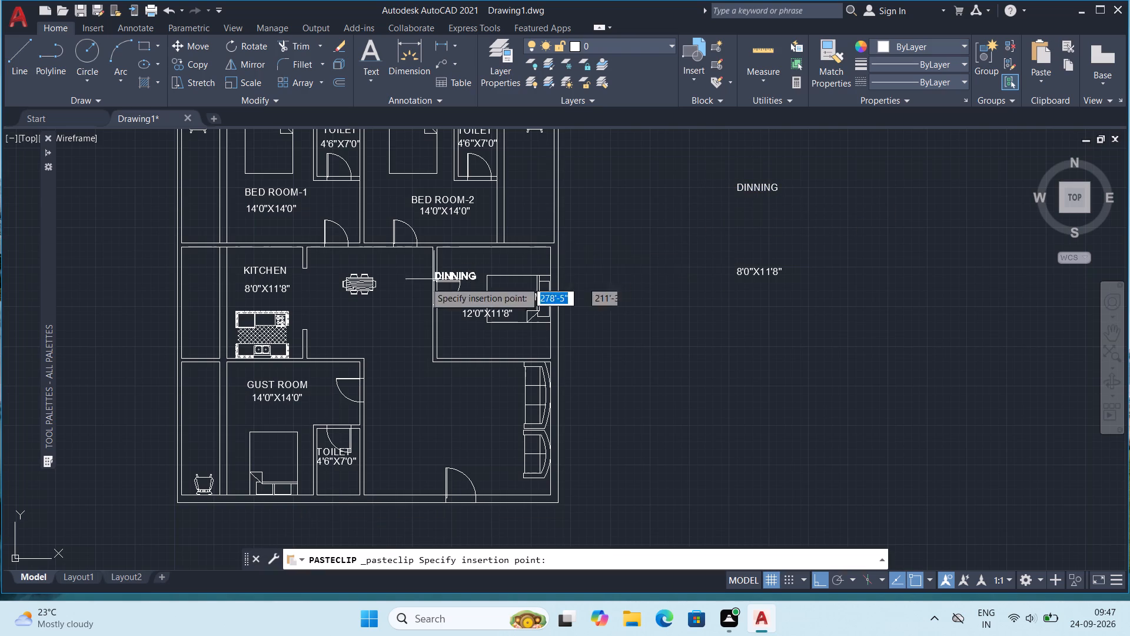
pyautogui.click(344, 307)
# Change the spare DINNING label outside the plan to HALL.
pyautogui.moveTo(355, 320); pyautogui.dragTo(360, 317, button='middle')
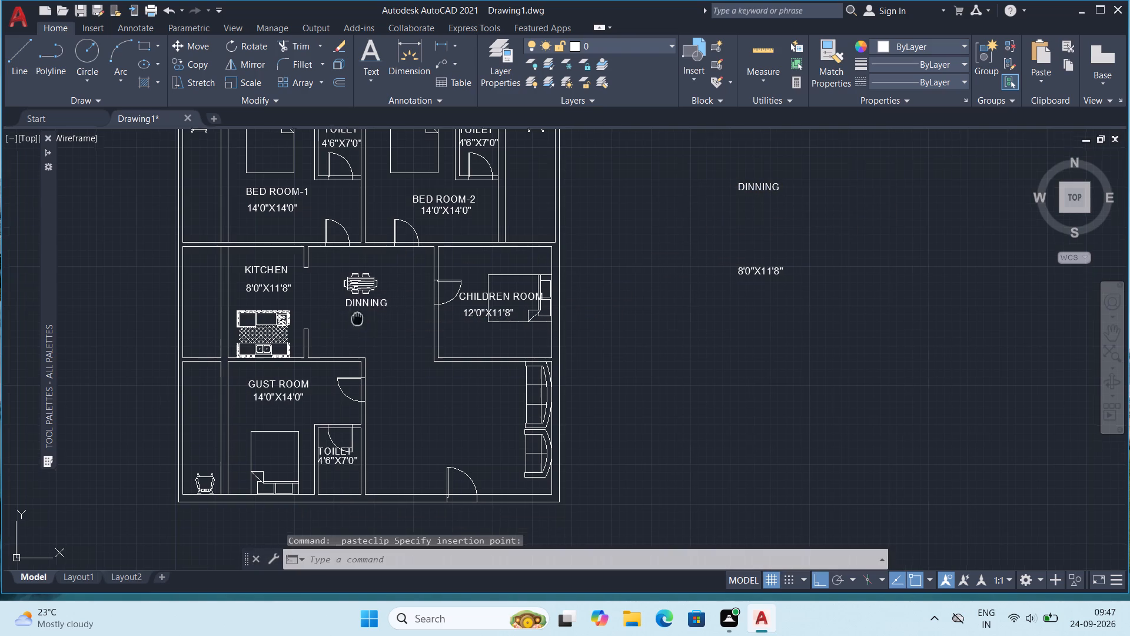
pyautogui.moveTo(360, 317); pyautogui.dragTo(411, 263, button='middle')
pyautogui.moveTo(717, 209); pyautogui.dragTo(697, 274, button='middle')
pyautogui.doubleClick(796, 192)
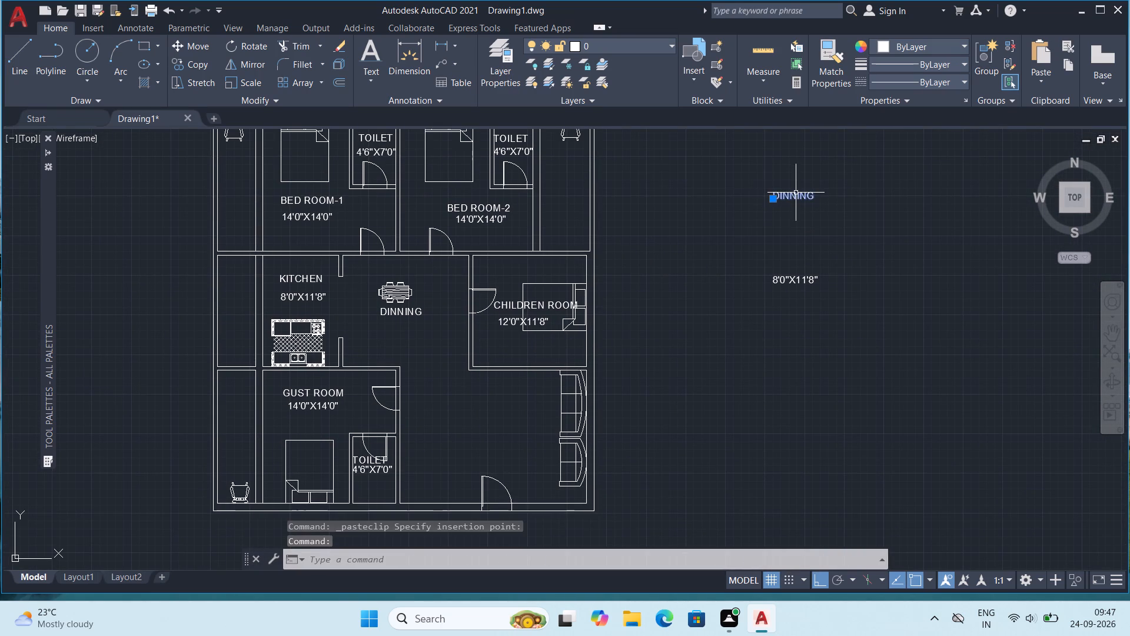
pyautogui.doubleClick(793, 197)
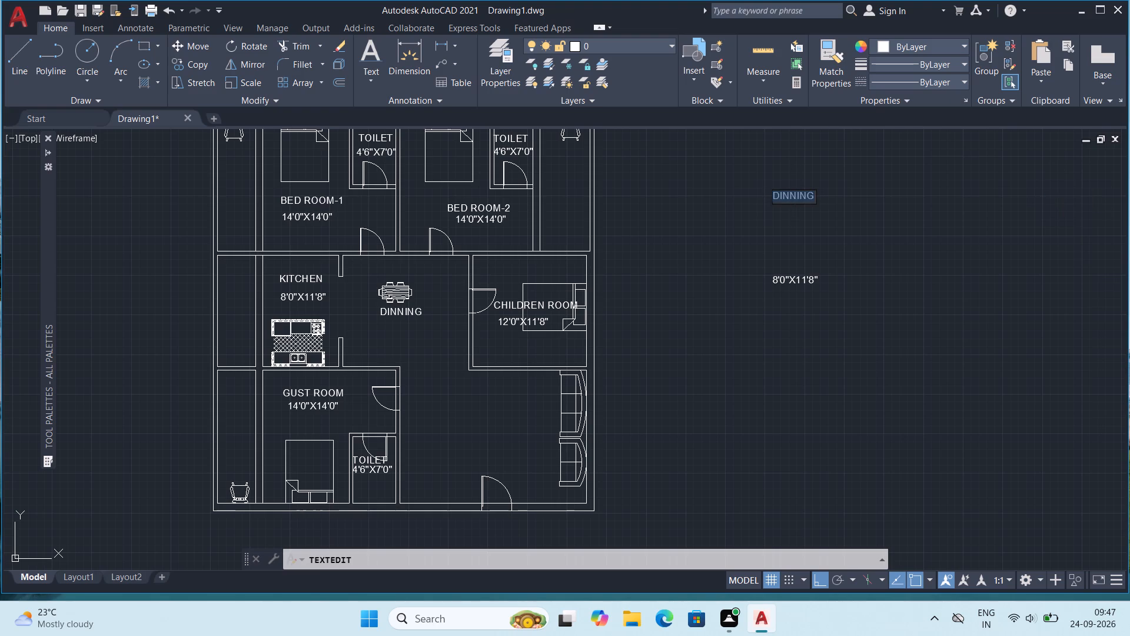
pyautogui.write('HALL')
pyautogui.press('Return')
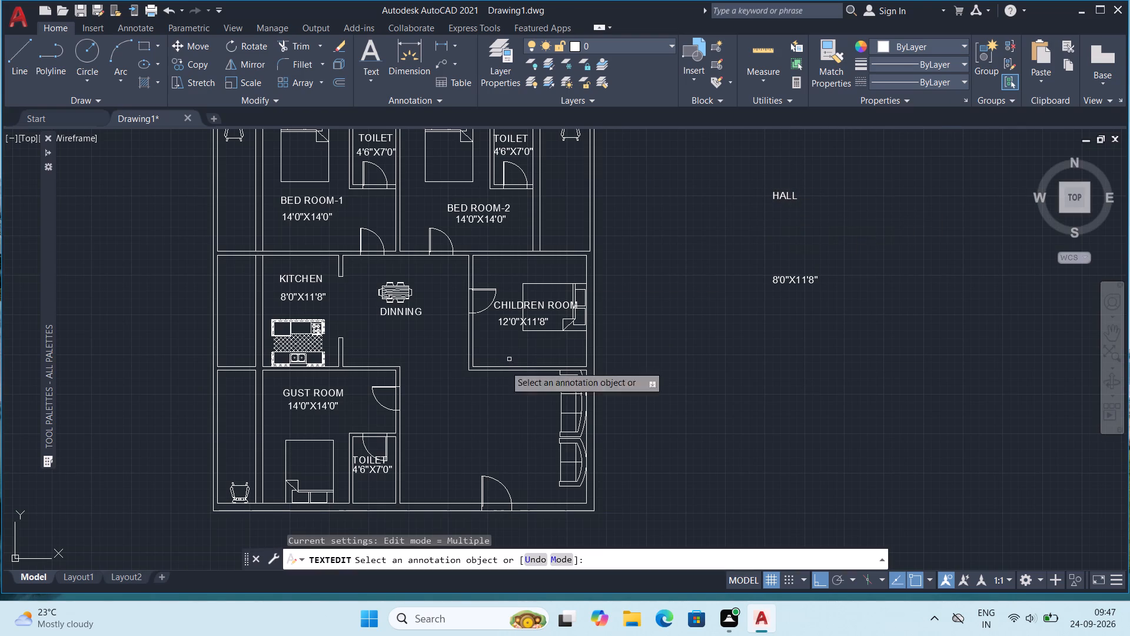
pyautogui.press('Escape')
# Measure the inside width and length of the sofa area beside the main entrance door.
pyautogui.click(750, 57)
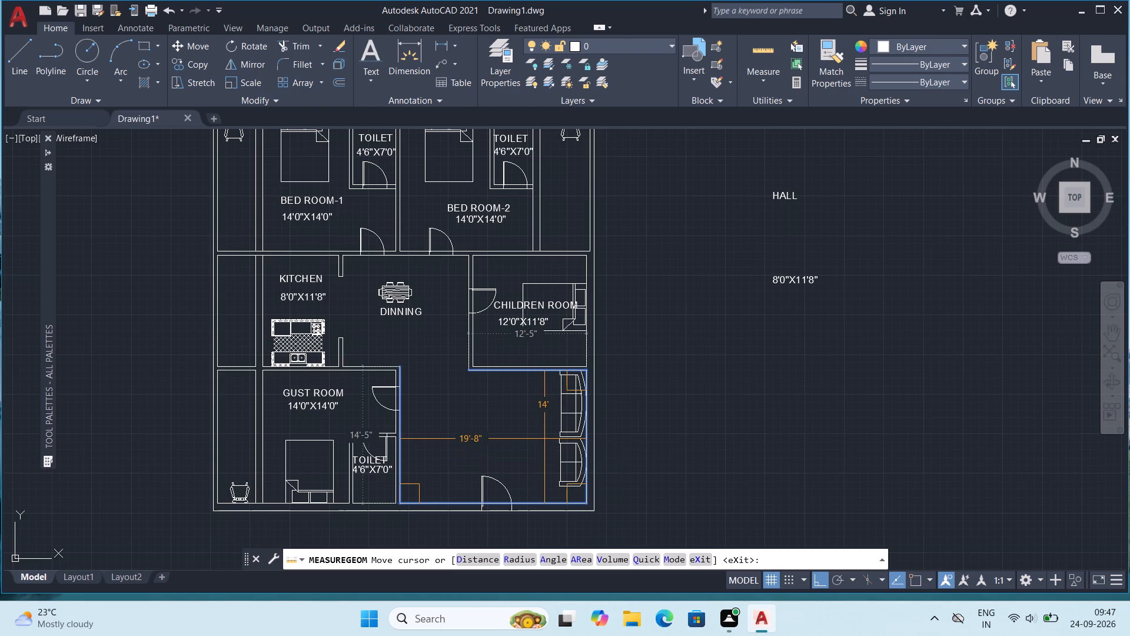
pyautogui.press('Escape')
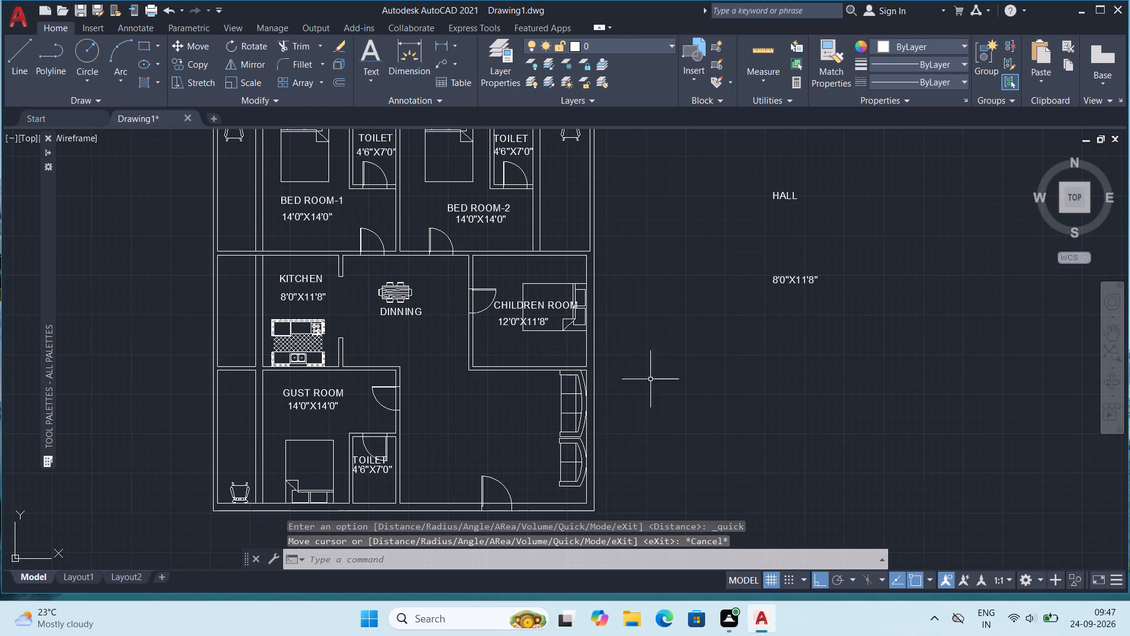
# Change the spare 8'0"X11'8" size label outside the plan to 19'8"X14'0".
pyautogui.click(800, 286)
pyautogui.doubleClick(800, 282)
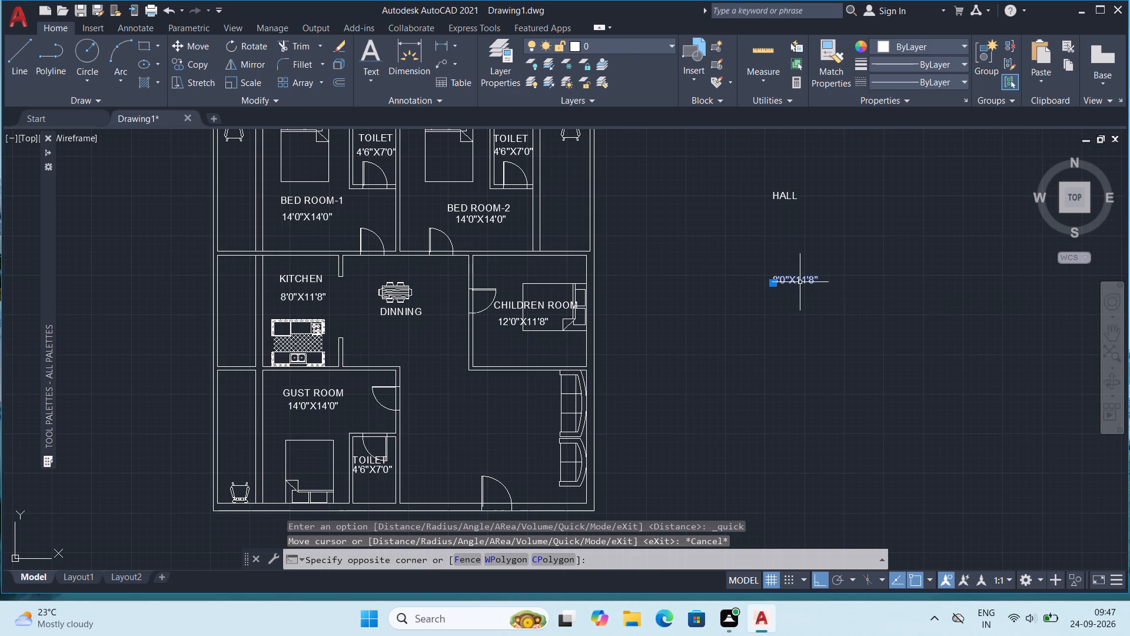
pyautogui.write("19'")
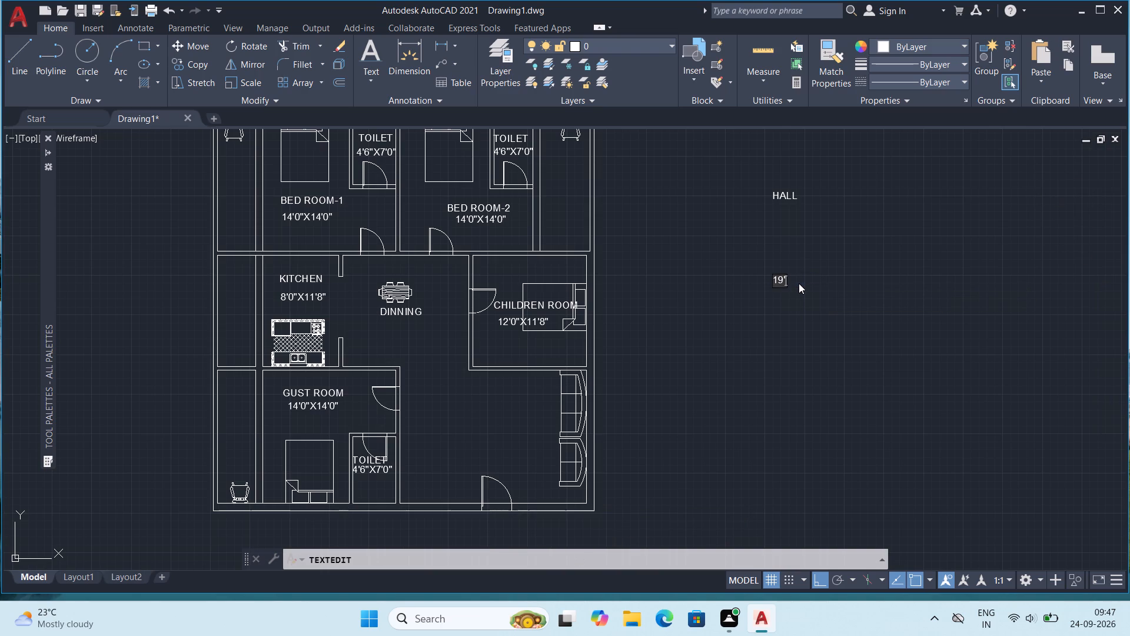
pyautogui.write('8"')
pyautogui.write('X14\'0"')
pyautogui.press('Return')
pyautogui.press('Escape')
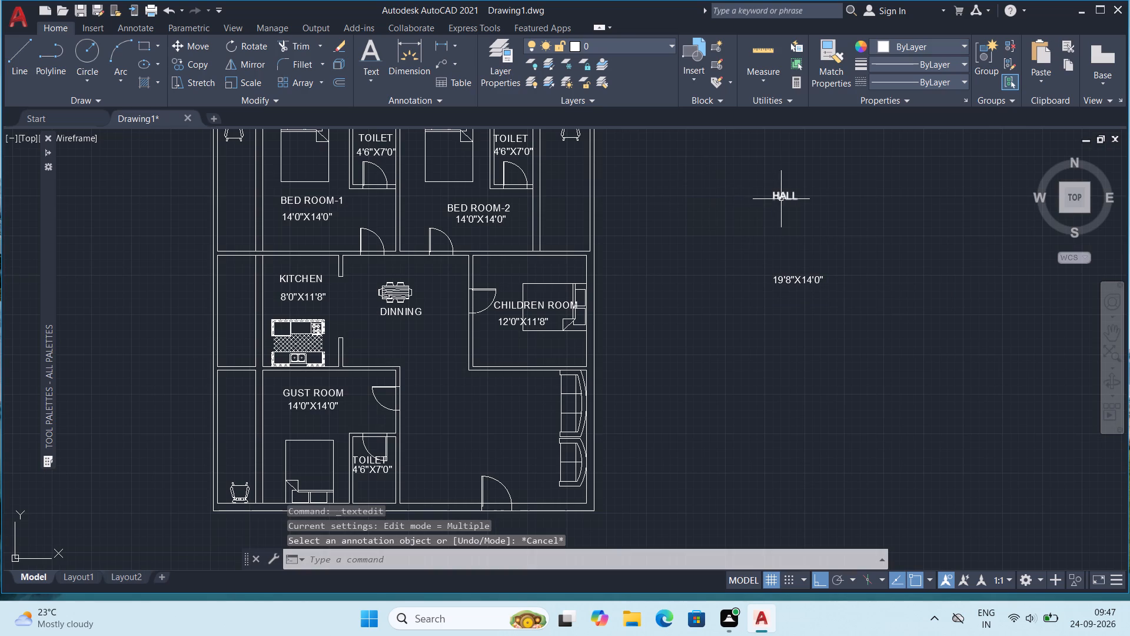
# Copy the HALL name label into the open area between the guest room and the sofas.
pyautogui.click(783, 198)
pyautogui.hotkey('ctrl', 'c')
pyautogui.hotkey('ctrl', 'v')
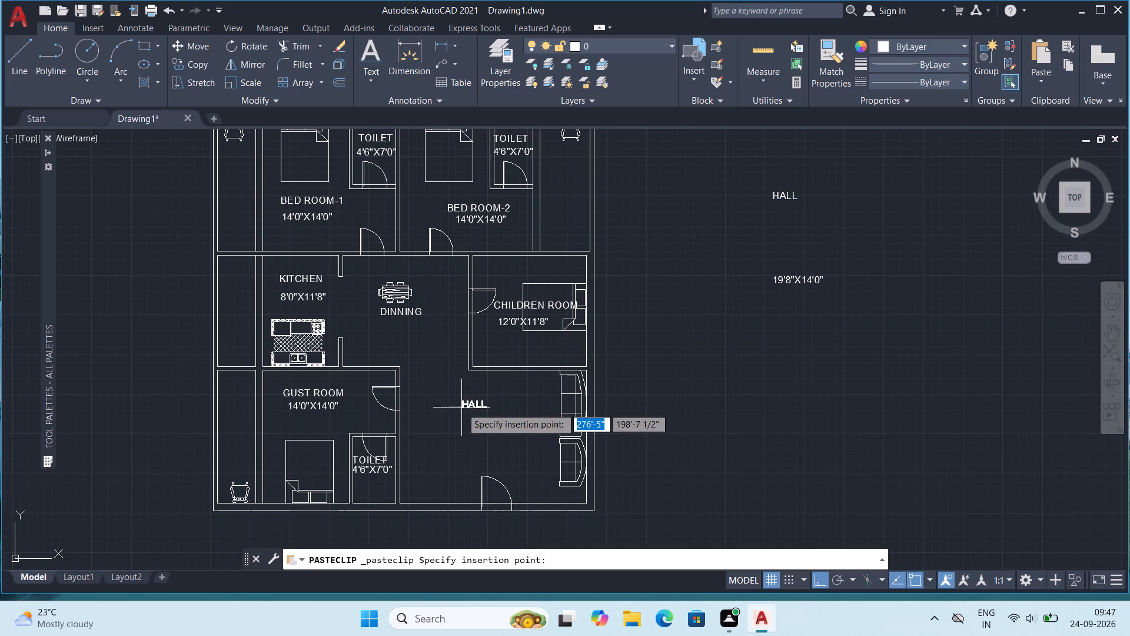
pyautogui.click(463, 405)
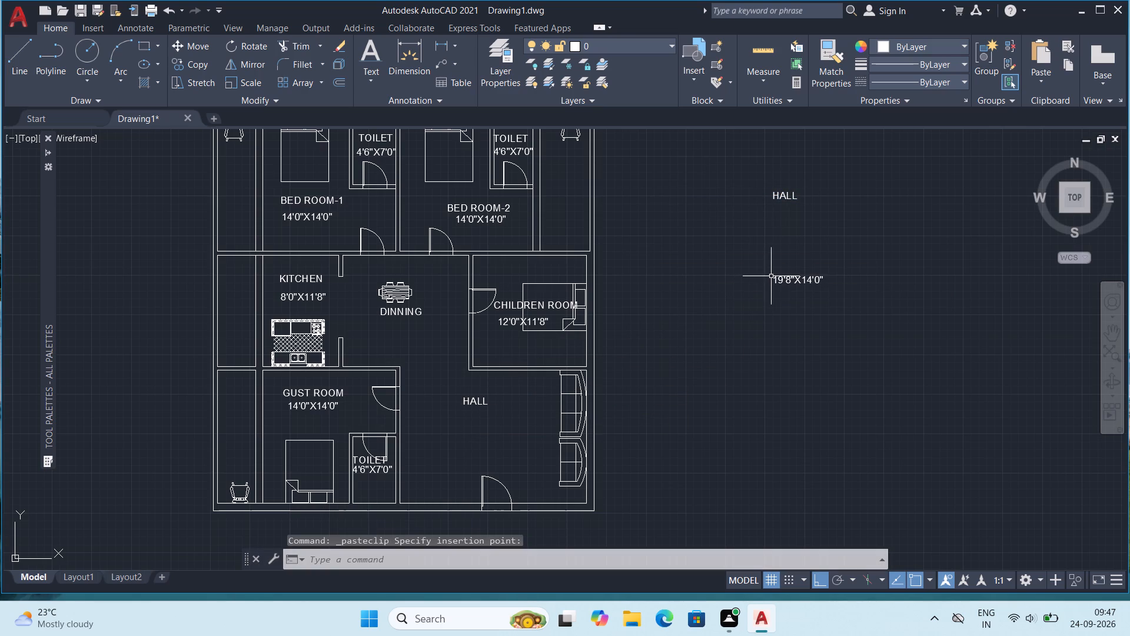
# Copy the 19'8"X14'0" size label from outside the plan to just below the HALL name inside the hall.
pyautogui.click(811, 280)
pyautogui.hotkey('ctrl', 'c')
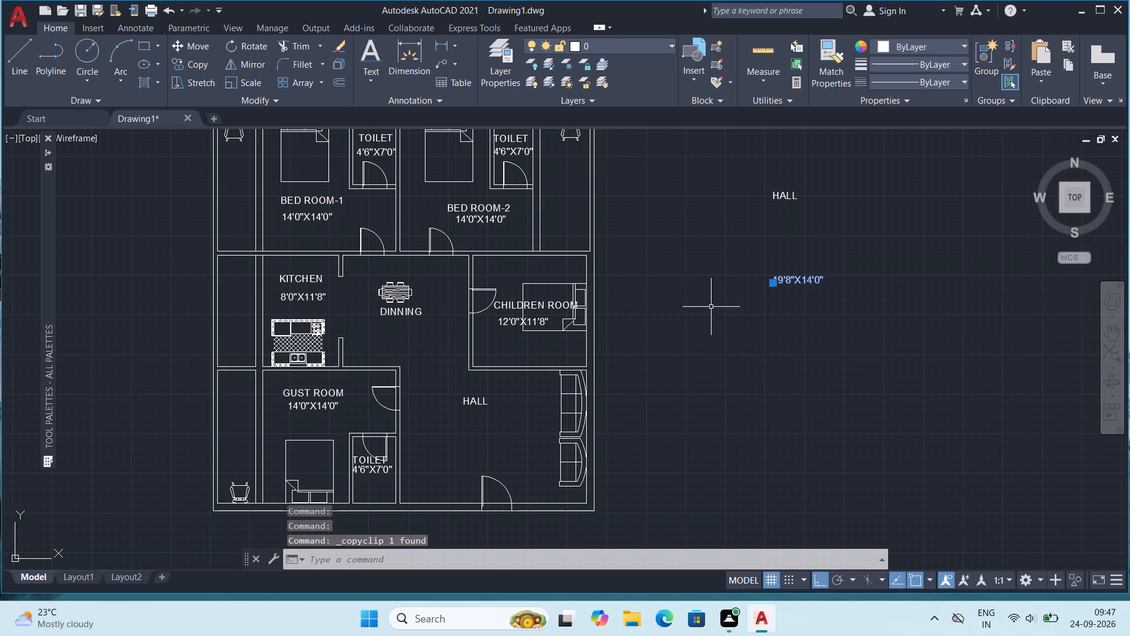
pyautogui.hotkey('ctrl', 'v')
pyautogui.click(450, 420)
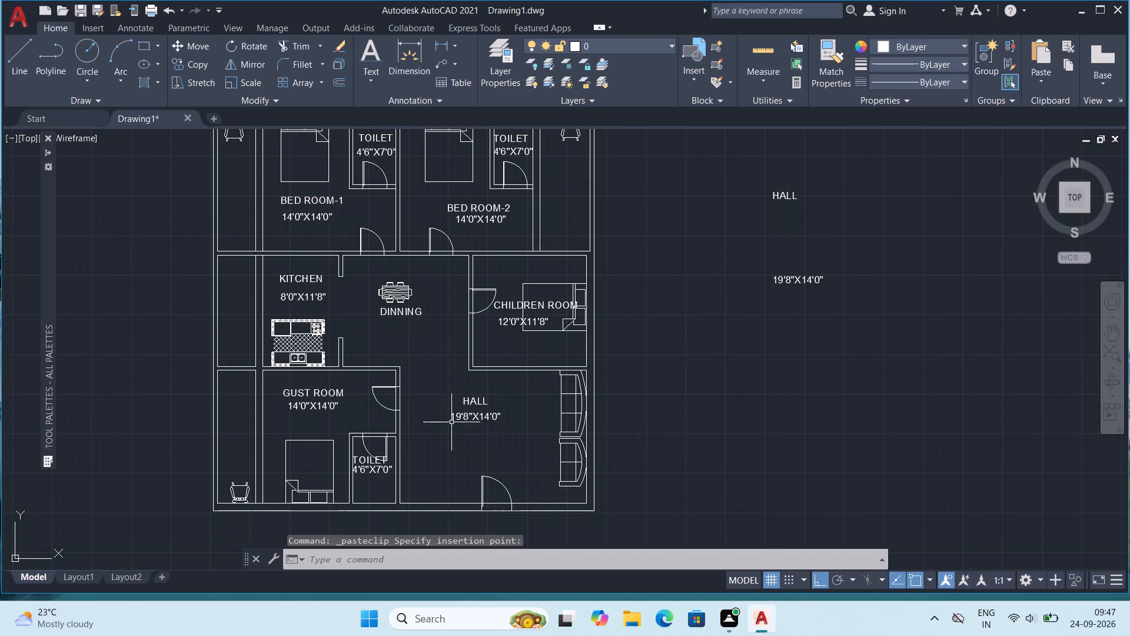
# Delete the spare HALL and 19'8"X14'0" labels outside the plan.
pyautogui.moveTo(542, 356); pyautogui.dragTo(653, 344, button='middle')
pyautogui.scroll(-1, 650, 350)
pyautogui.moveTo(792, 287); pyautogui.dragTo(793, 287, button='middle')
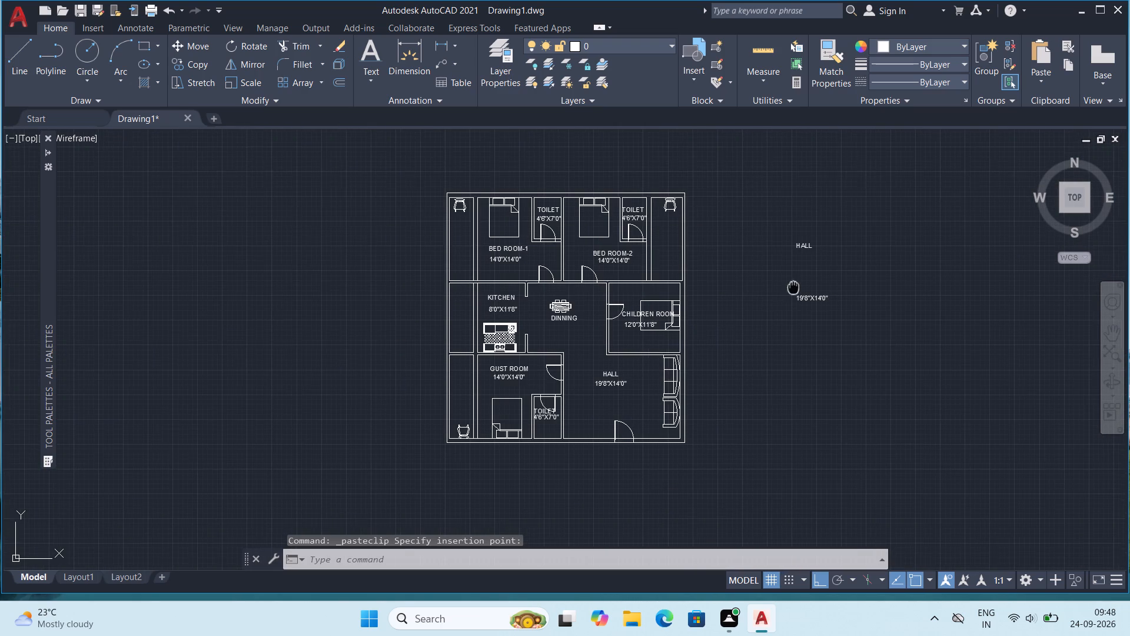
pyautogui.moveTo(793, 287); pyautogui.dragTo(803, 306, button='middle')
pyautogui.scroll(2, 800, 297)
pyautogui.scroll(-2, 797, 285)
pyautogui.click(783, 220)
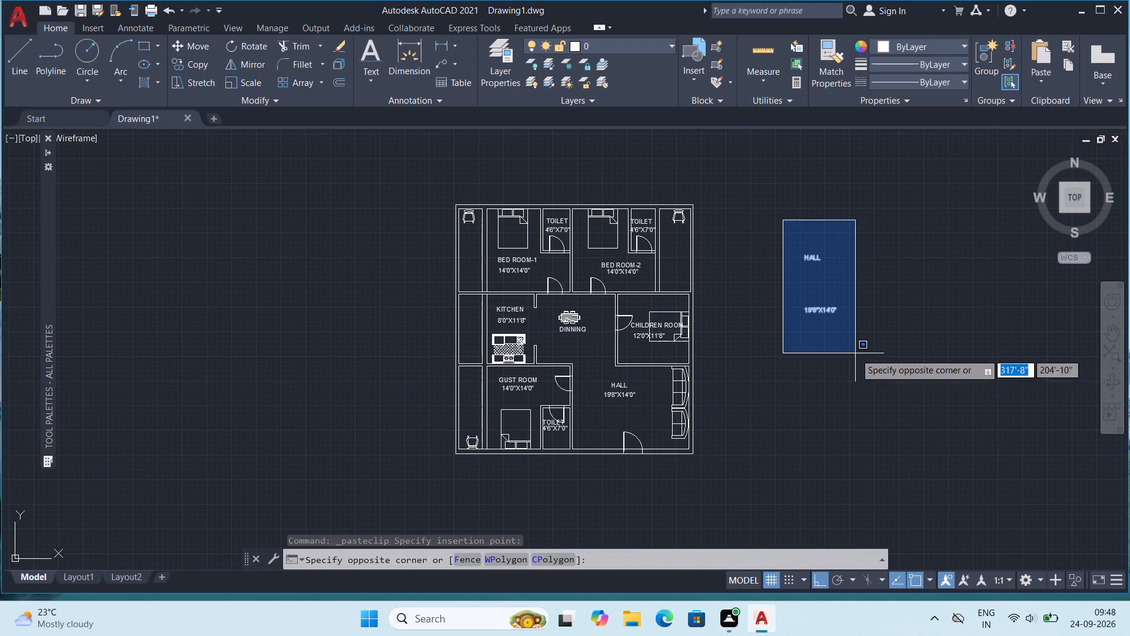
pyautogui.click(857, 355)
pyautogui.press('Delete')
# Copy the BED ROOM-1 name label to the empty area outside the plan, beyond BED ROOM-2.
pyautogui.scroll(1, 500, 306)
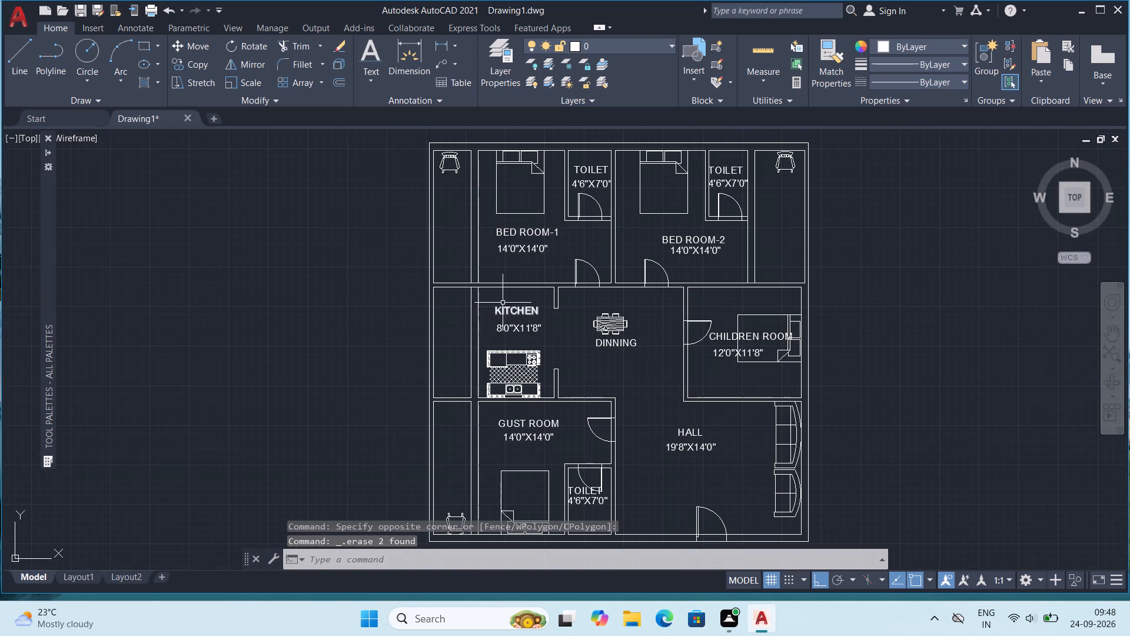
pyautogui.click(524, 231)
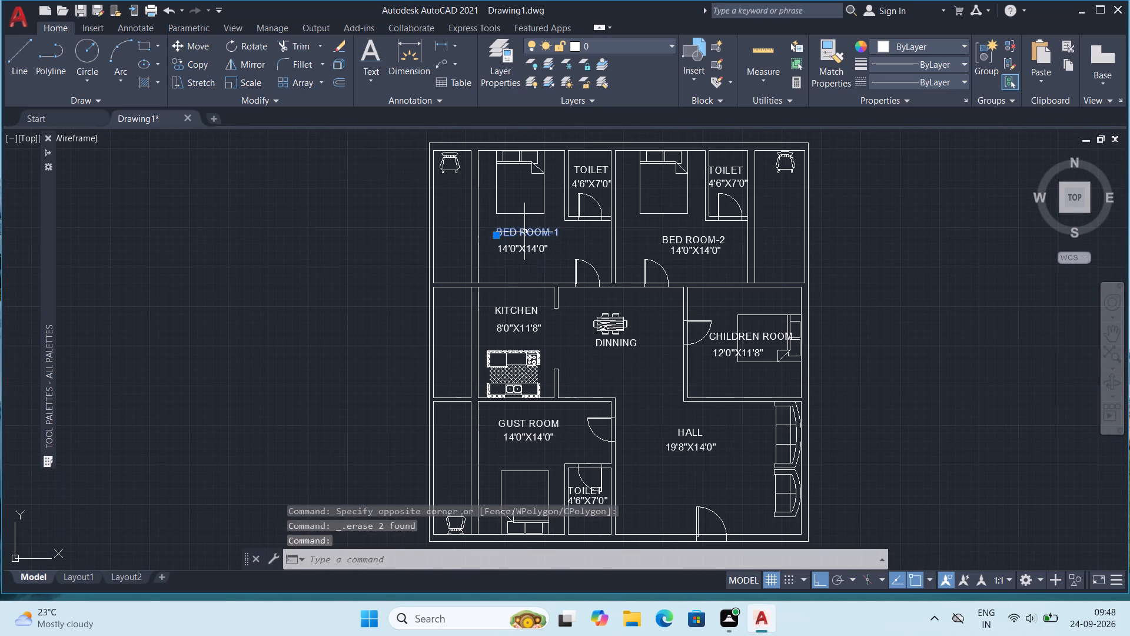
pyautogui.hotkey('ctrl', 'c')
pyautogui.hotkey('ctrl', 'v')
pyautogui.click(867, 252)
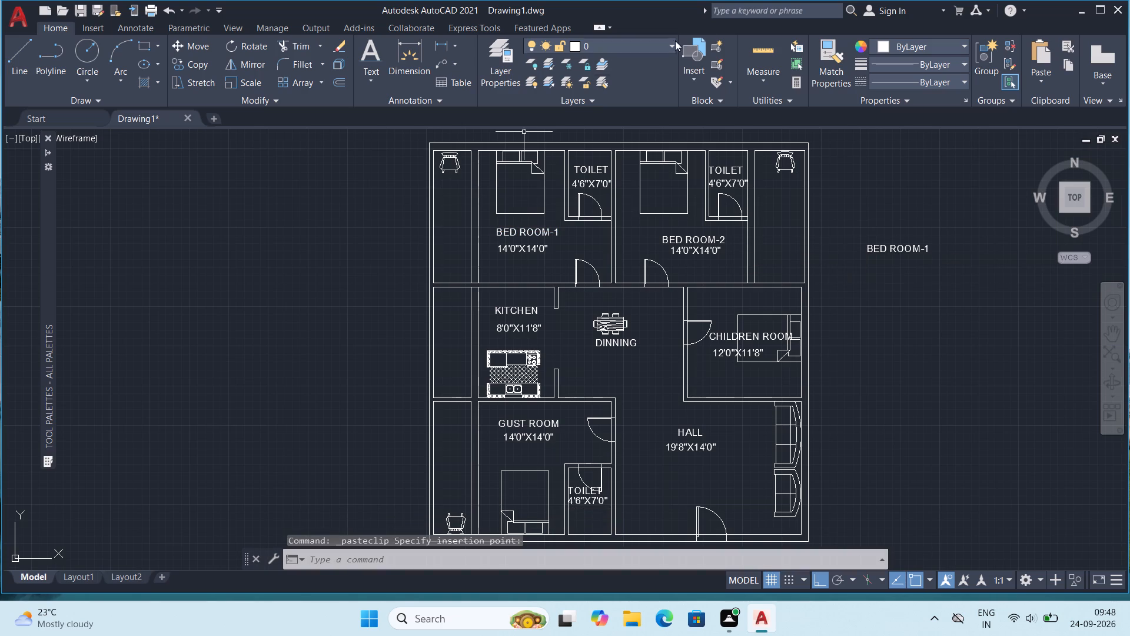
# Measure the narrow outer strip beside BED ROOM-2.
pyautogui.click(757, 51)
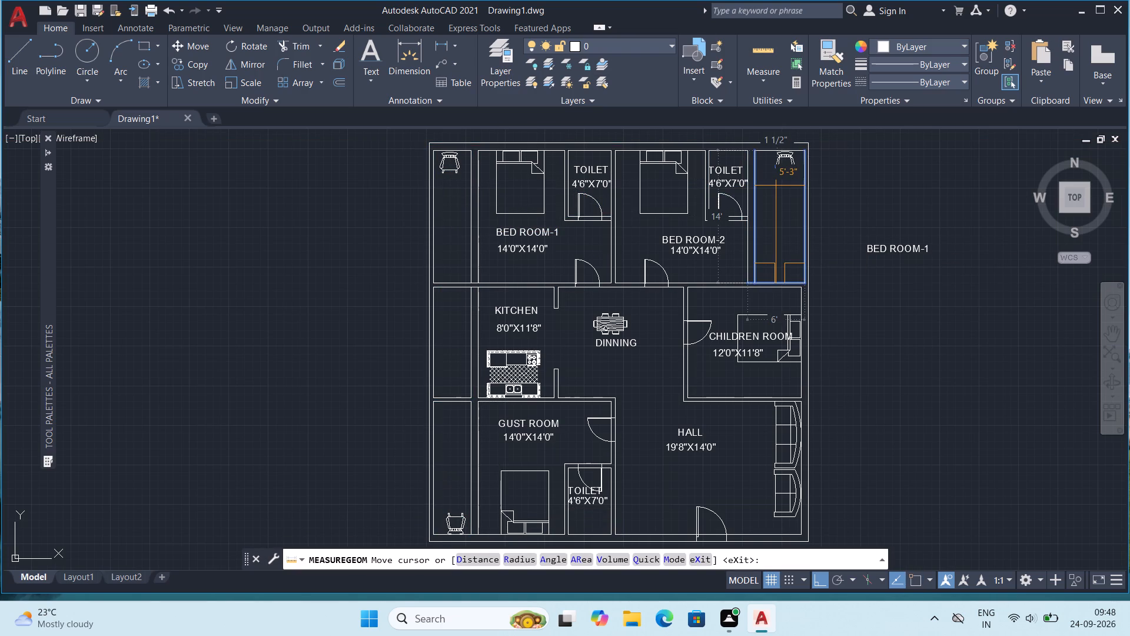
pyautogui.press('Escape')
# Change the copied BED ROOM-1 label outside the plan to BALCONY.
pyautogui.doubleClick(901, 246)
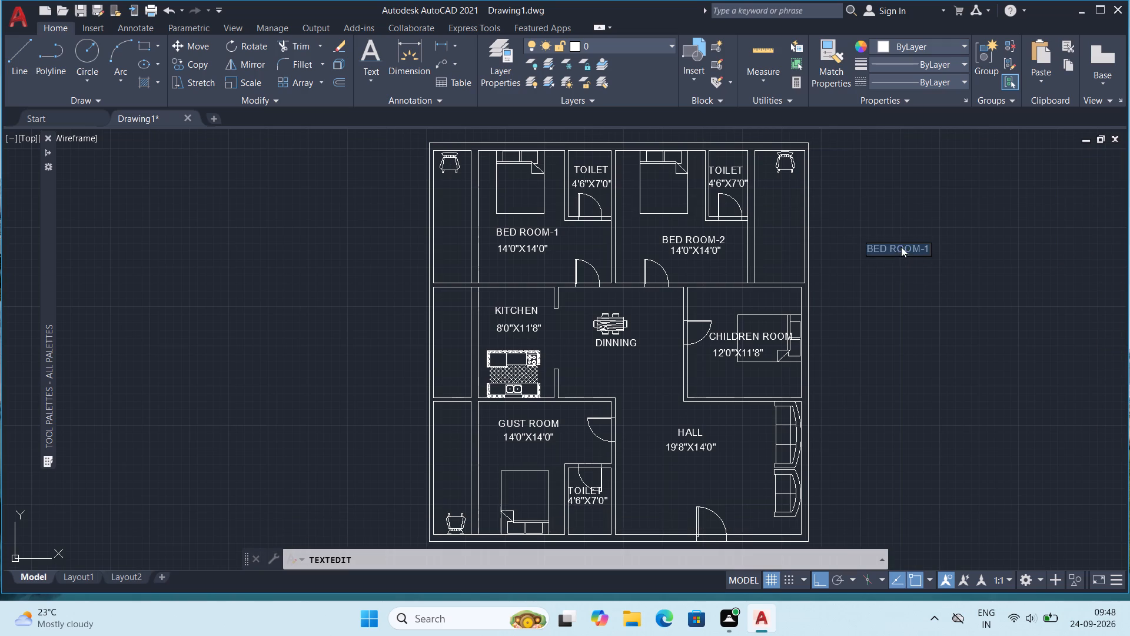
pyautogui.write('BALCONY')
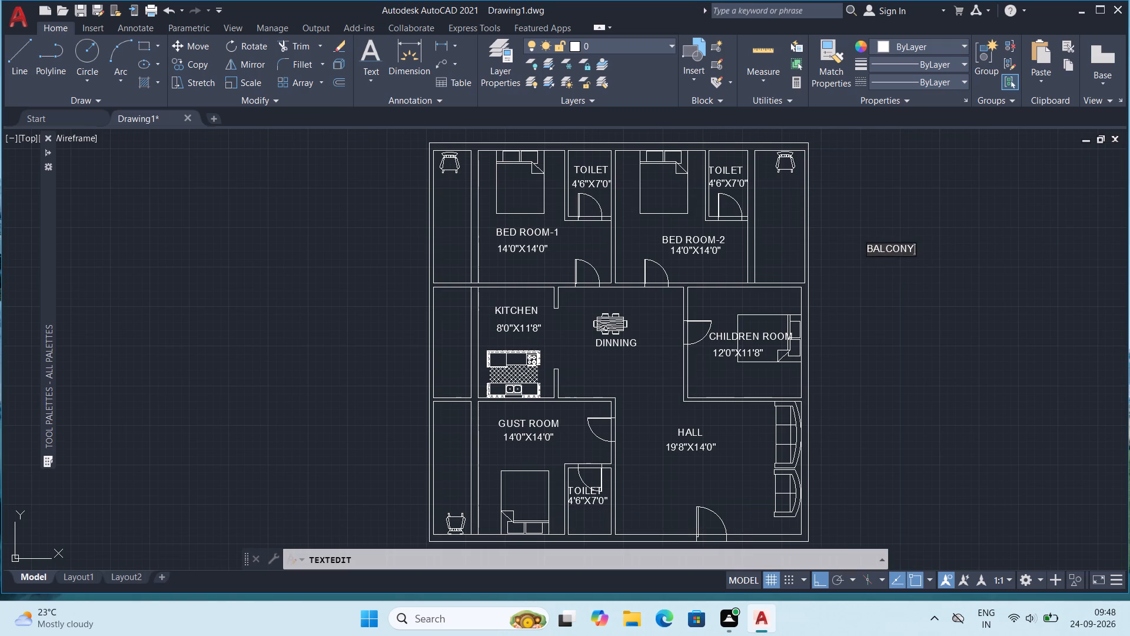
pyautogui.press('Return')
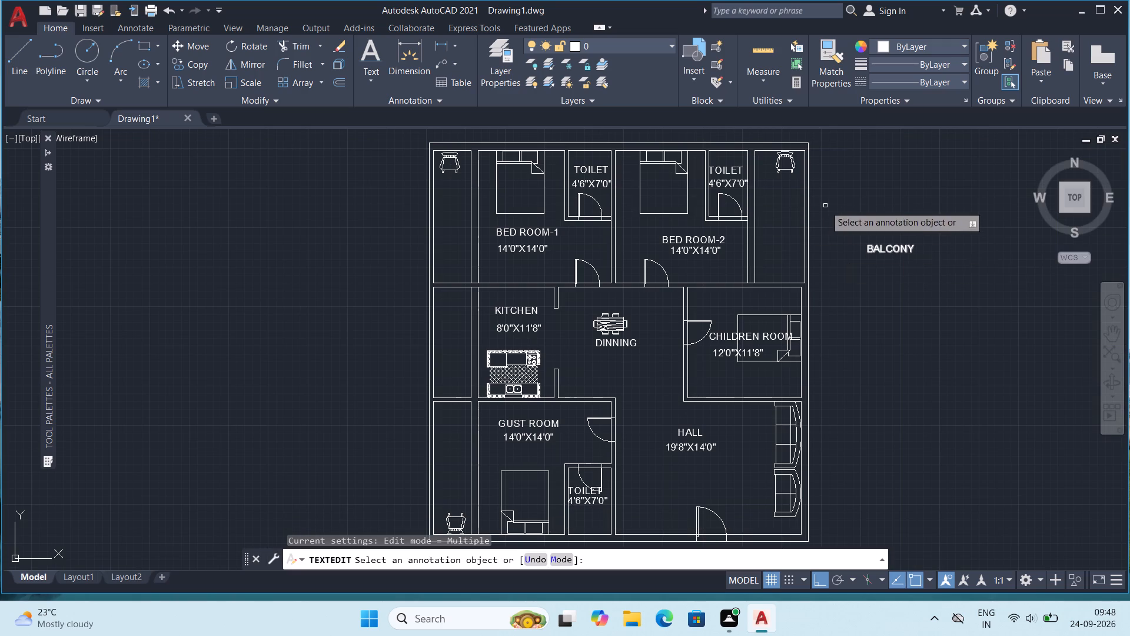
pyautogui.press('Escape')
# Place a second BALCONY label below the first one outside the plan and rotate it 90° to read vertically upward.
pyautogui.click(881, 253)
pyautogui.hotkey('ctrl', 'c')
pyautogui.hotkey('ctrl', 'v')
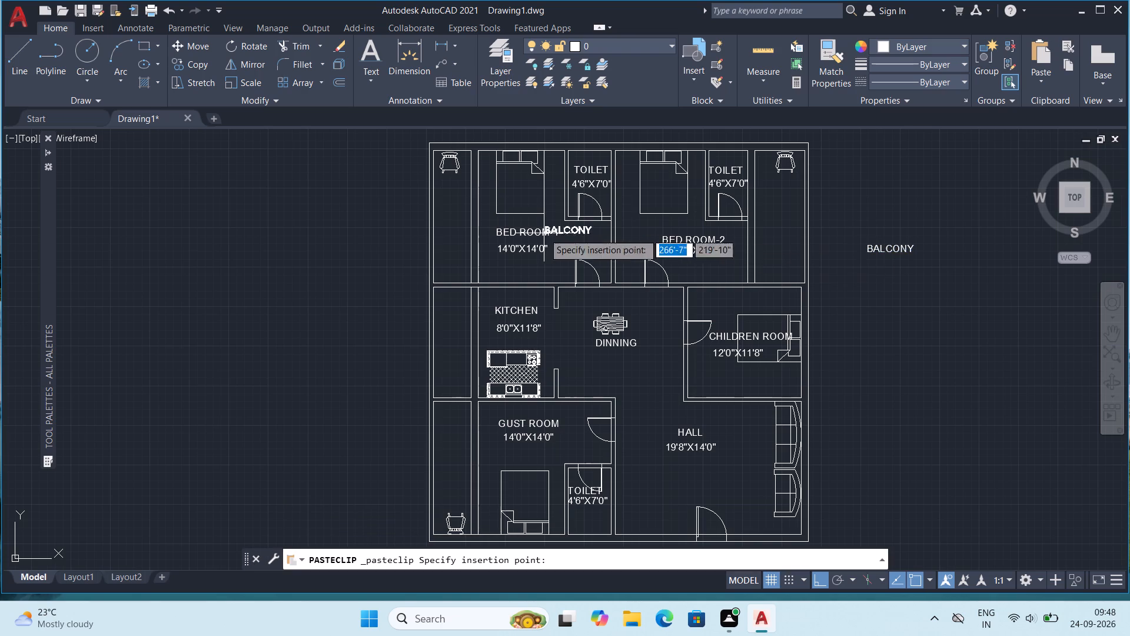
pyautogui.click(862, 309)
pyautogui.click(873, 307)
pyautogui.press('r')
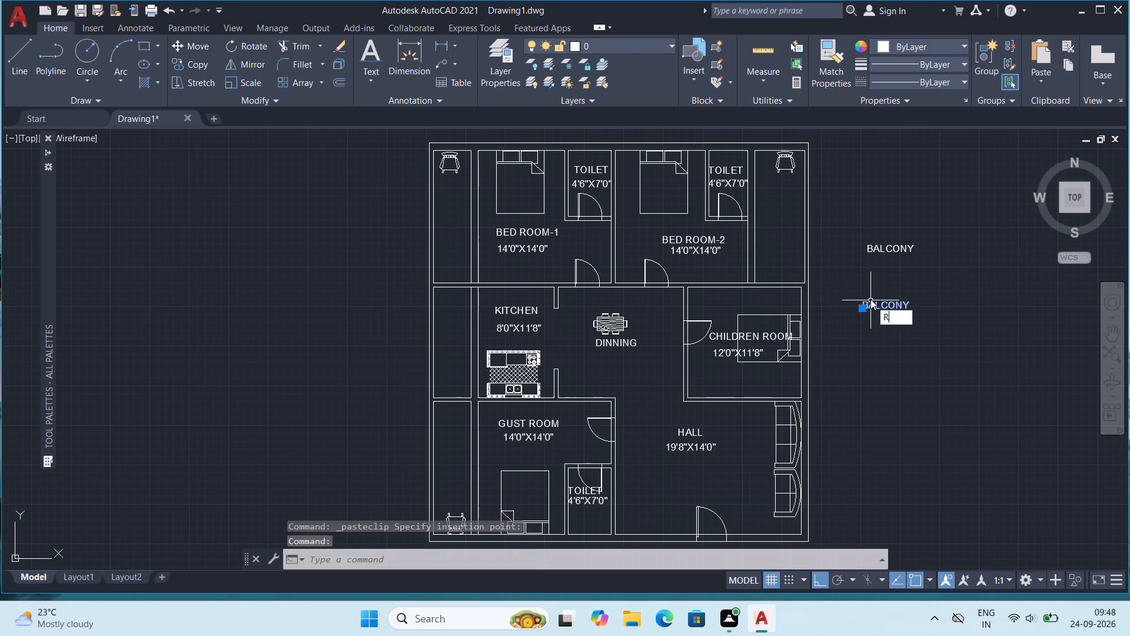
pyautogui.press('o')
pyautogui.press('Return')
pyautogui.click(870, 310)
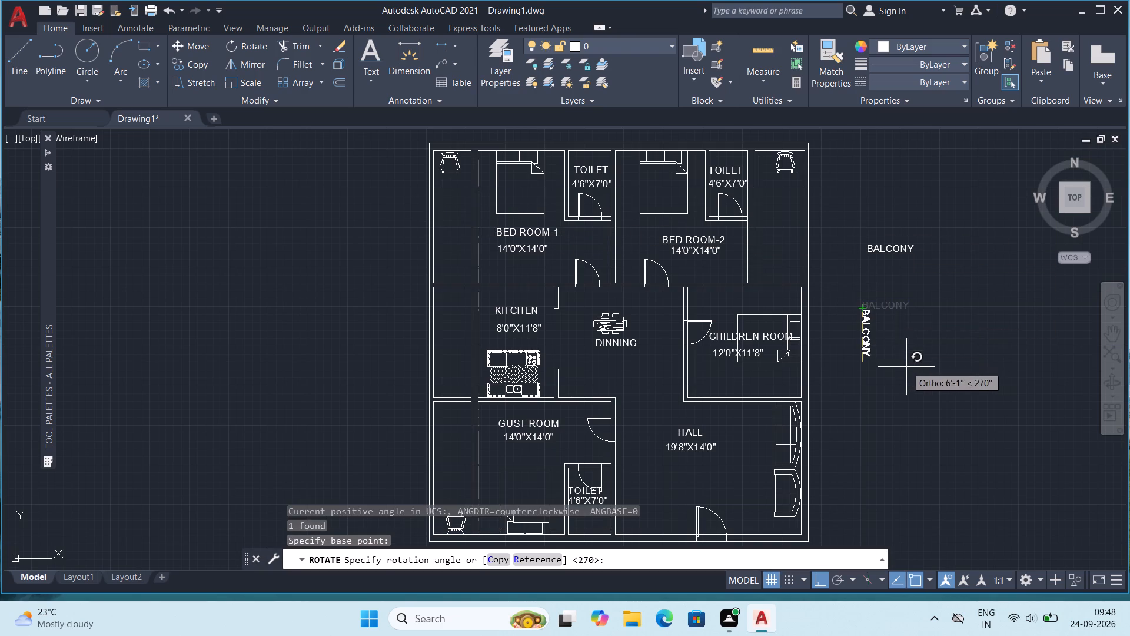
pyautogui.click(852, 240)
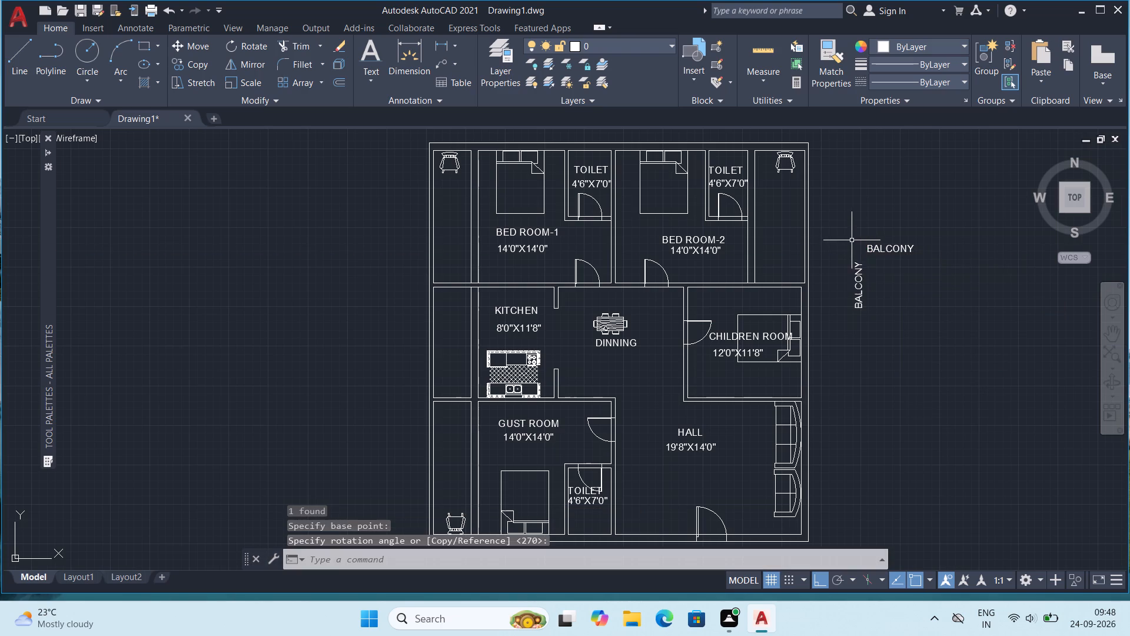
# Copy the vertical BALCONY label into the narrow outer strips beside BED ROOM-1 and GUST ROOM.
pyautogui.click(860, 280)
pyautogui.hotkey('ctrl', 'c')
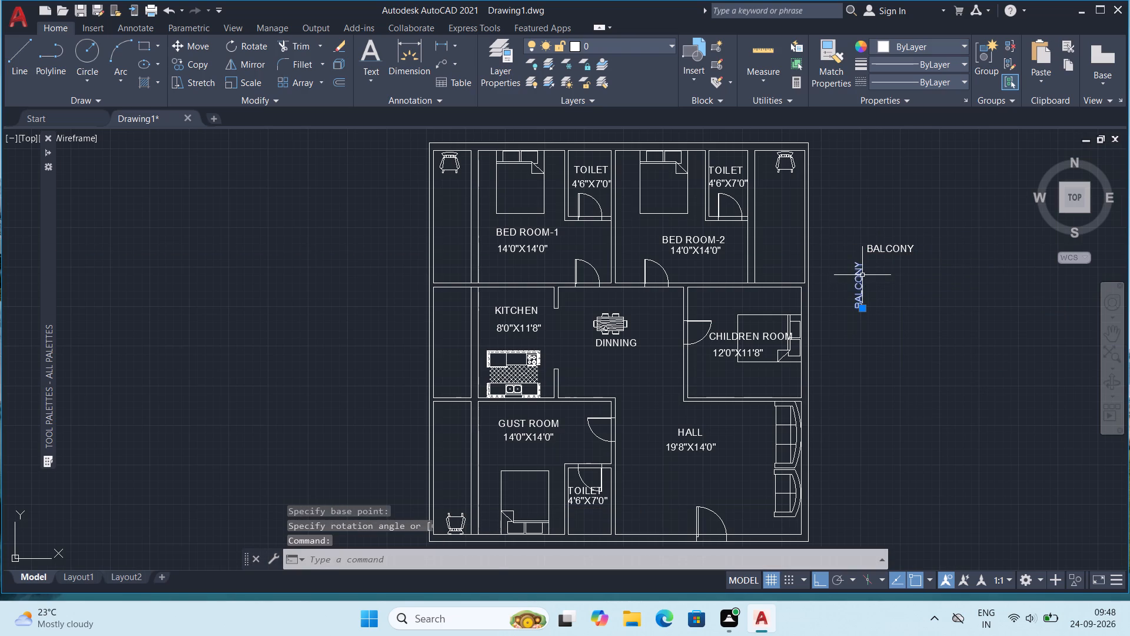
pyautogui.hotkey('ctrl', 'v')
pyautogui.scroll(1, 453, 243)
pyautogui.click(432, 249)
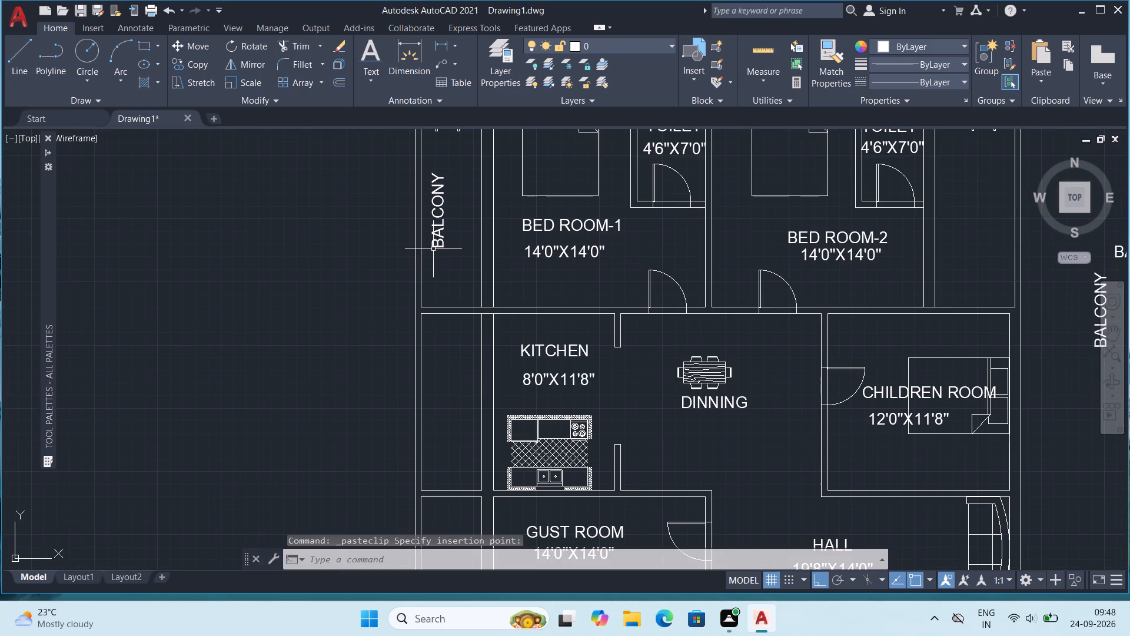
pyautogui.hotkey('ctrl', 'v')
pyautogui.scroll(-2, 484, 343)
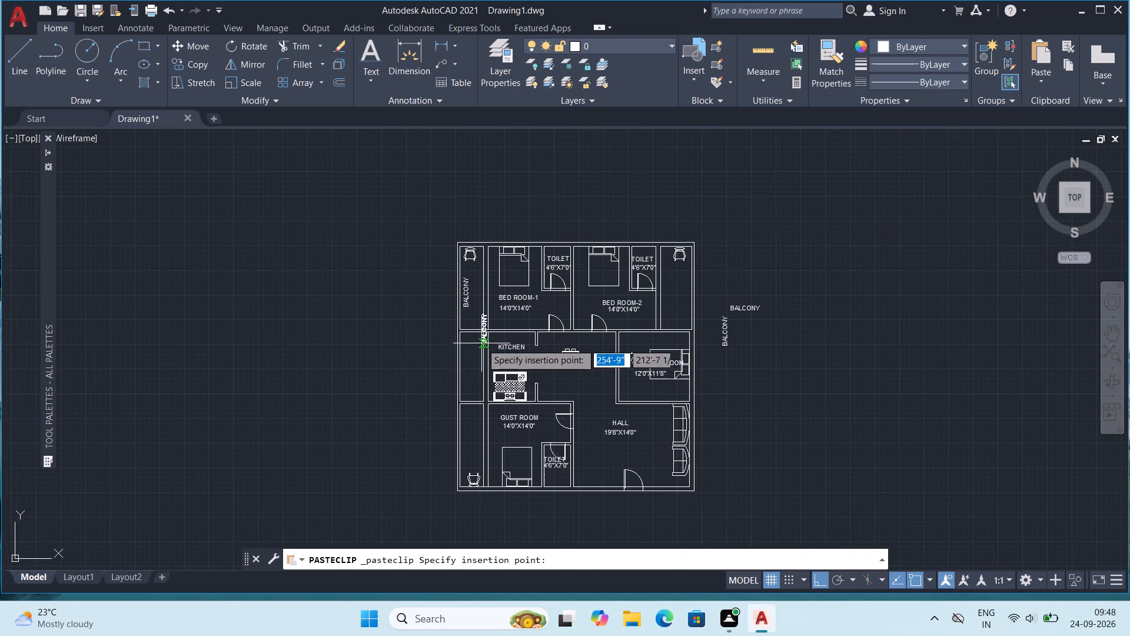
pyautogui.moveTo(473, 417); pyautogui.dragTo(430, 244, button='middle')
pyautogui.scroll(2, 437, 283)
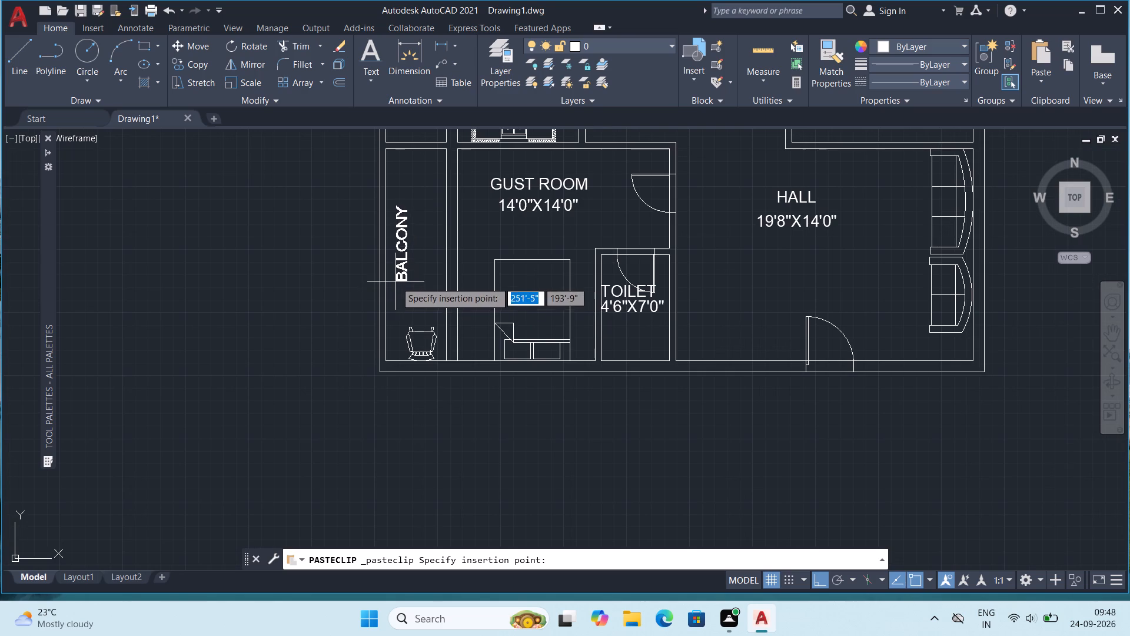
pyautogui.click(395, 281)
# Copy BED ROOM-1's 14'0"X14'0" size label to the empty area outside the plan, below the spare BALCONY labels.
pyautogui.moveTo(498, 196); pyautogui.dragTo(518, 340, button='middle')
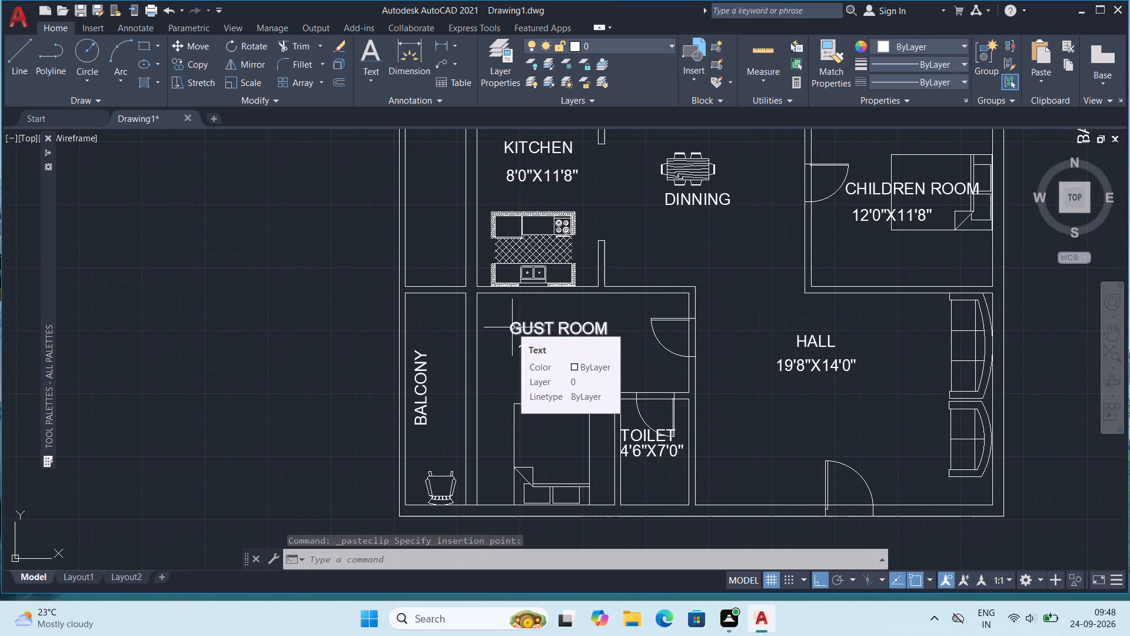
pyautogui.scroll(-1, 512, 327)
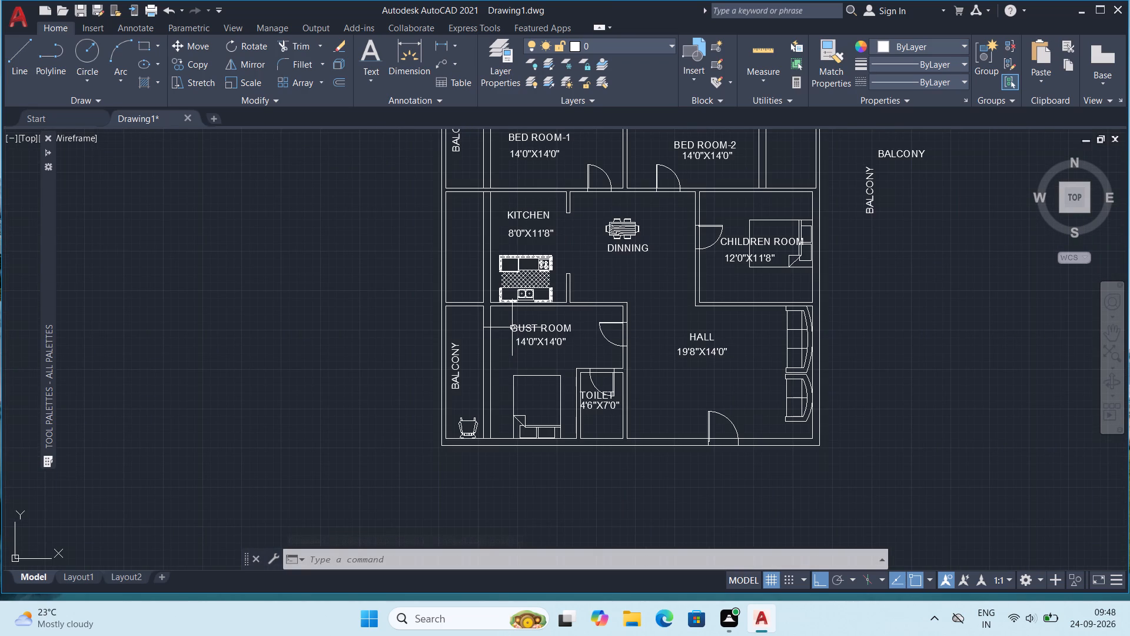
pyautogui.moveTo(512, 326); pyautogui.dragTo(513, 384, button='middle')
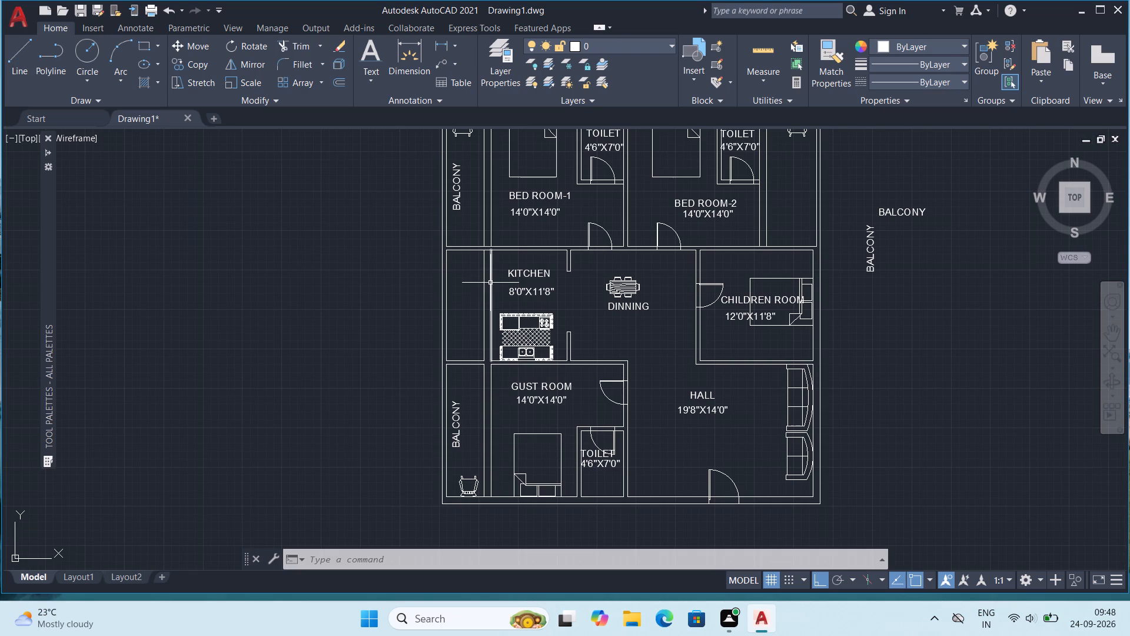
pyautogui.moveTo(490, 302); pyautogui.dragTo(494, 343, button='middle')
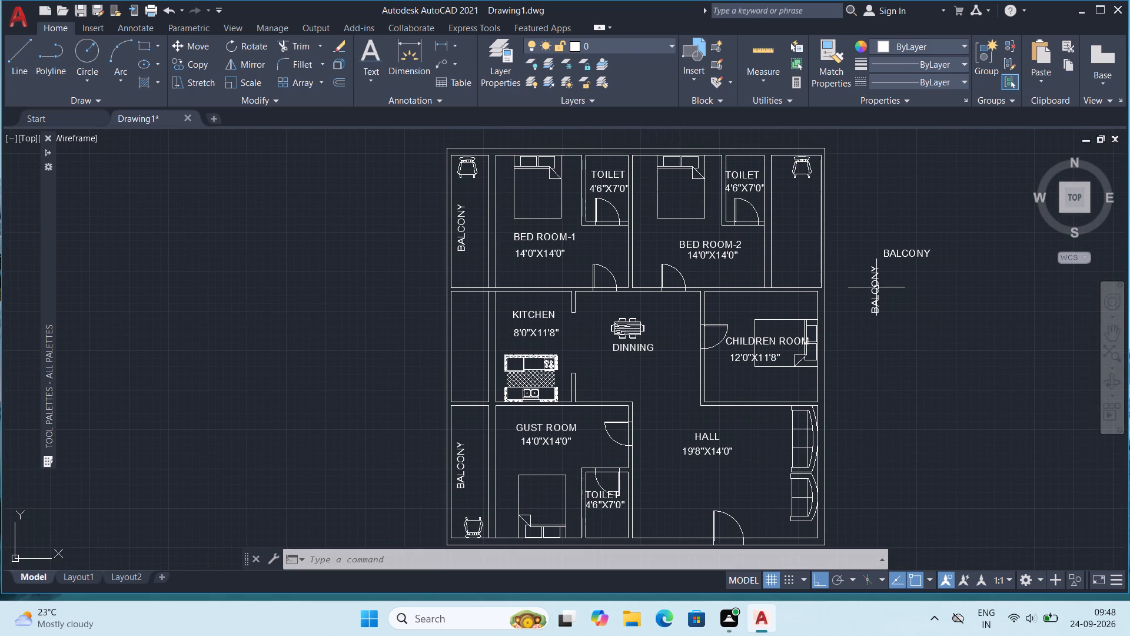
pyautogui.click(531, 253)
pyautogui.hotkey('ctrl', 'c')
pyautogui.hotkey('ctrl', 'v')
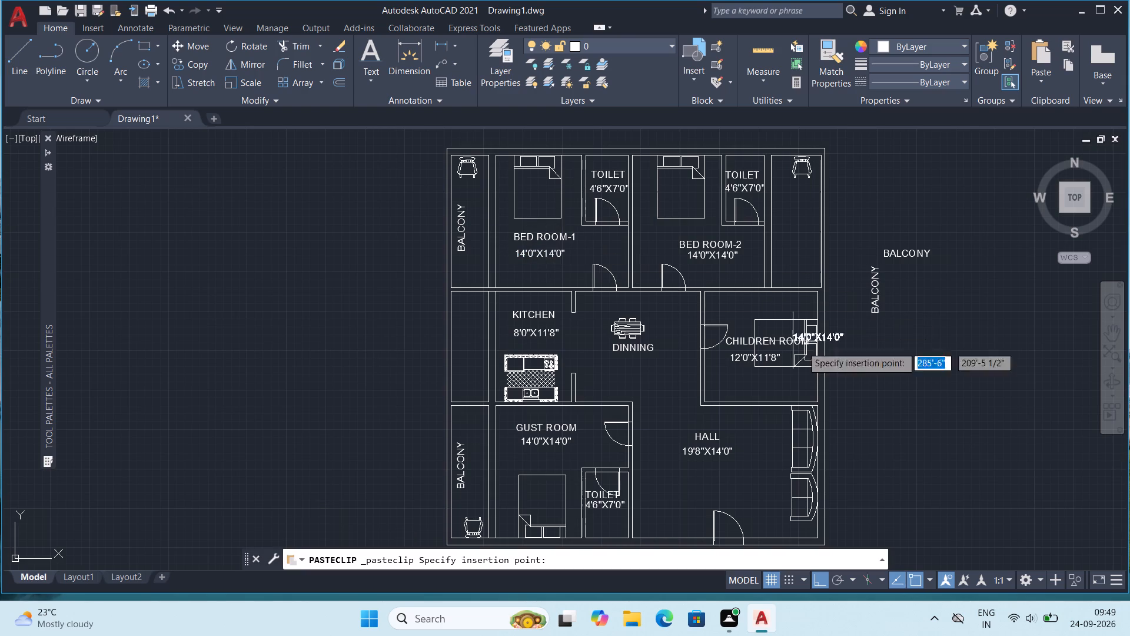
pyautogui.click(906, 364)
# Change the copied size label outside the plan to 14'0"X4'0".
pyautogui.doubleClick(919, 360)
pyautogui.scroll(3, 942, 368)
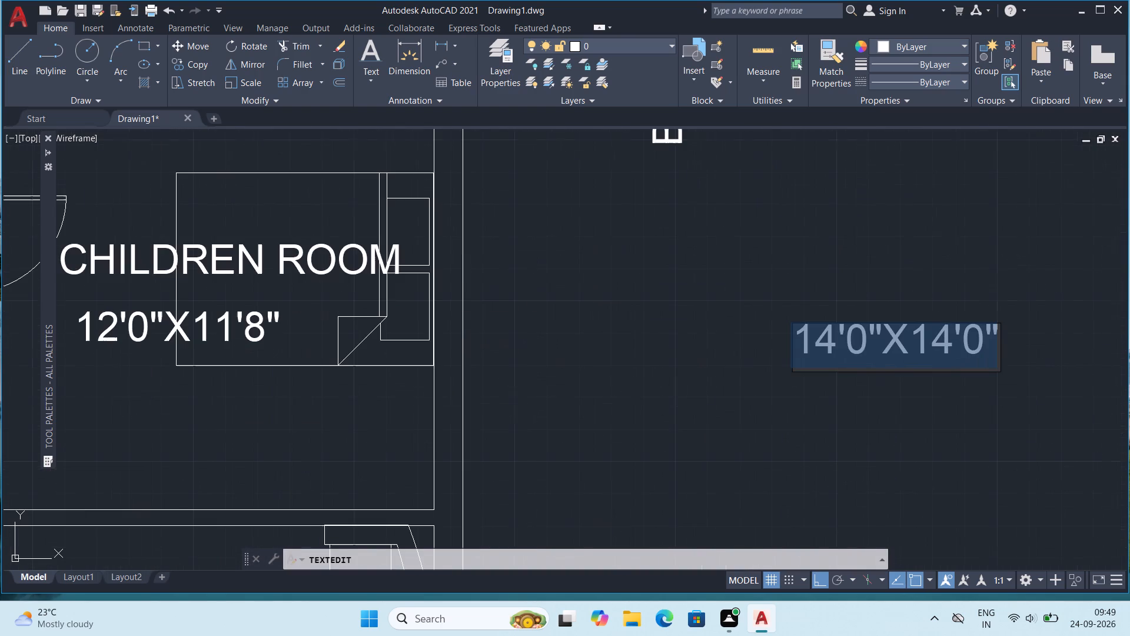
pyautogui.click(952, 350)
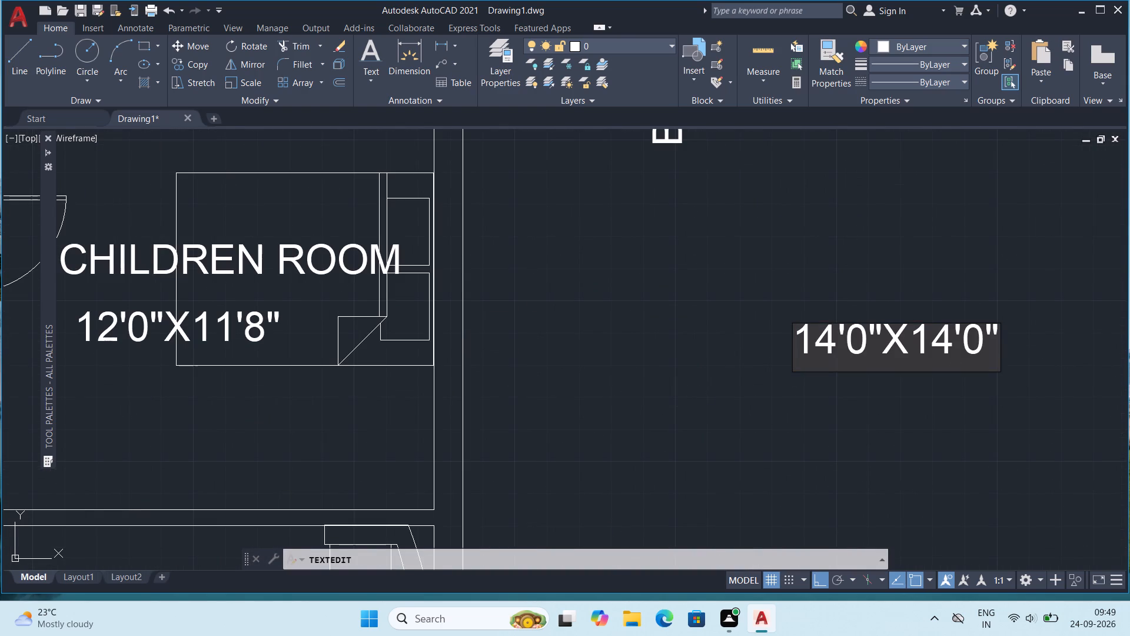
pyautogui.press('BackSpace')
pyautogui.press('BackSpace')
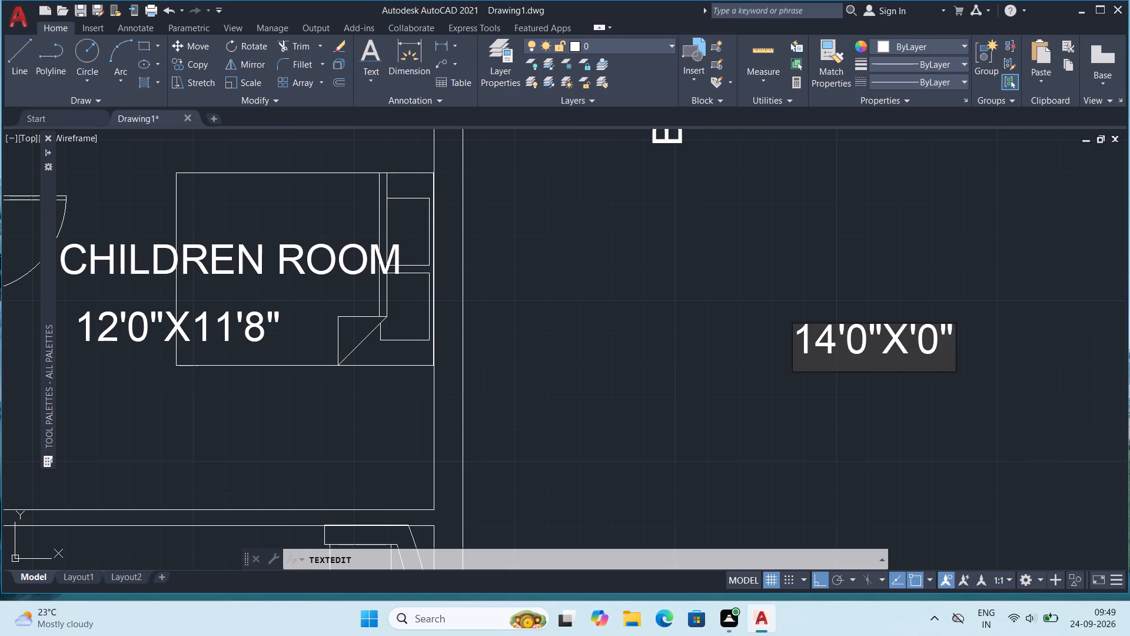
pyautogui.press('4')
pyautogui.press('Return')
pyautogui.press('Escape')
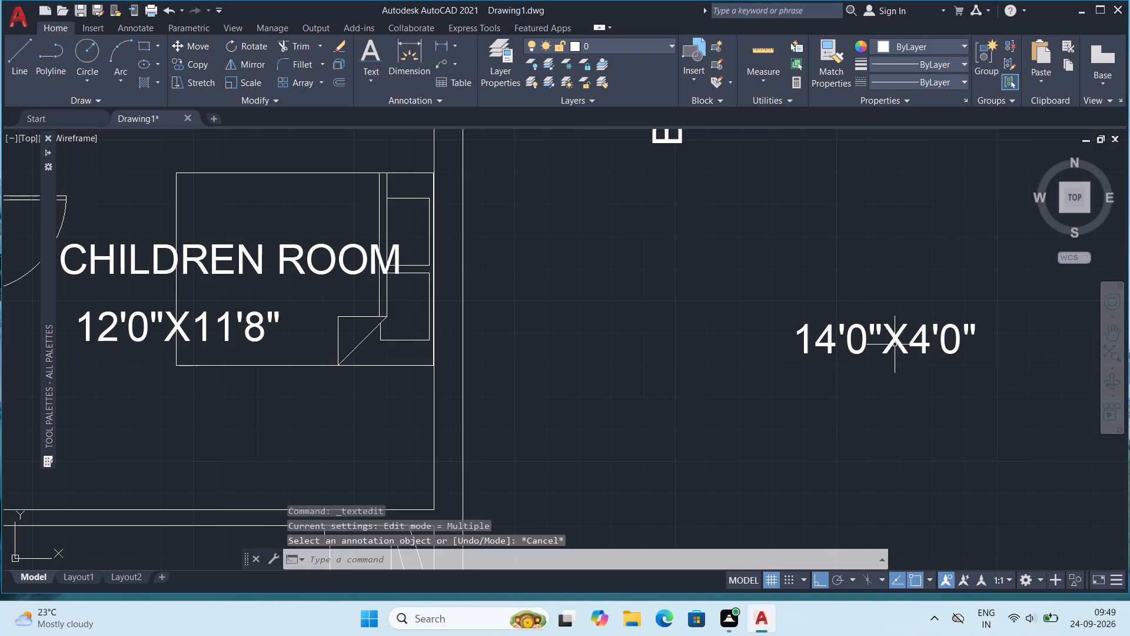
# Rotate the 14'0"X4'0" size label outside the plan 90° so it reads vertically upward.
pyautogui.click(886, 340)
pyautogui.click(835, 344)
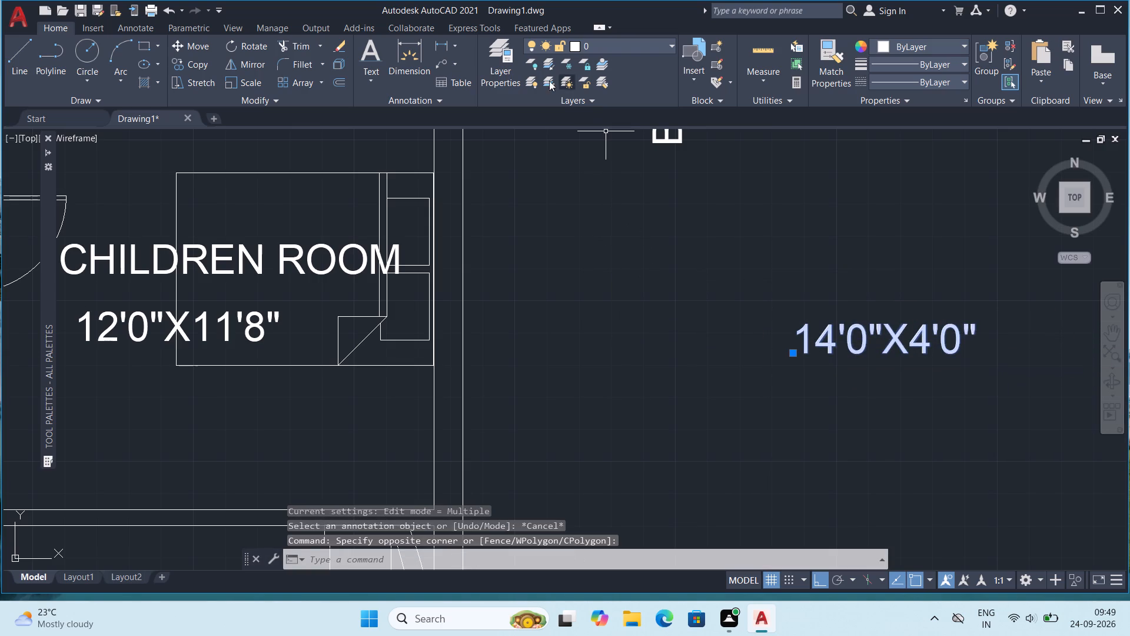
pyautogui.click(238, 40)
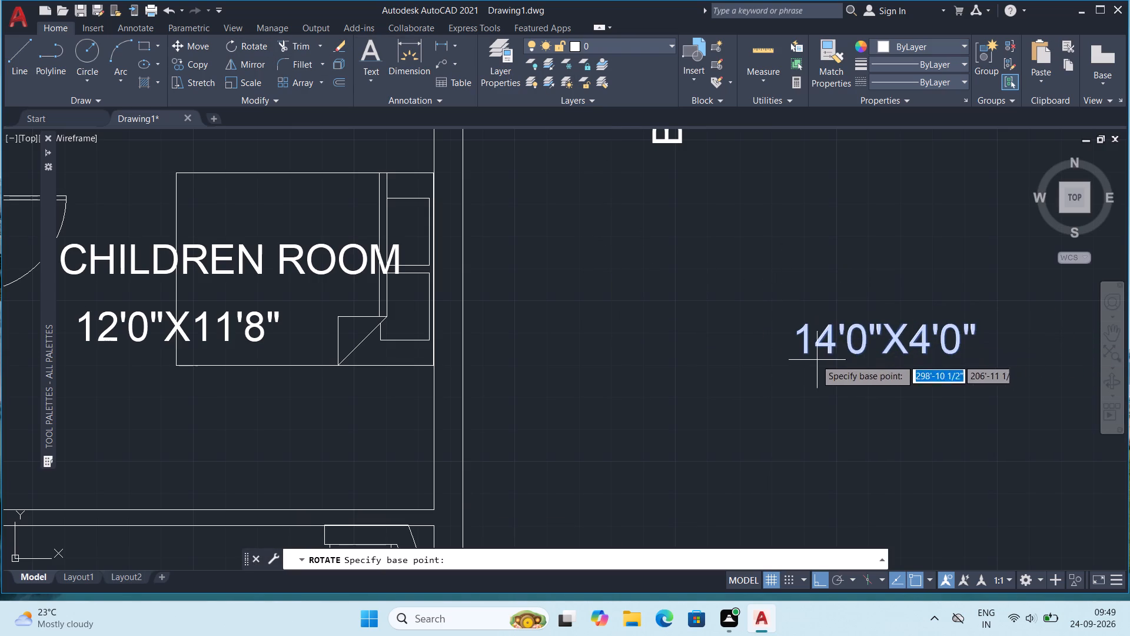
pyautogui.click(805, 350)
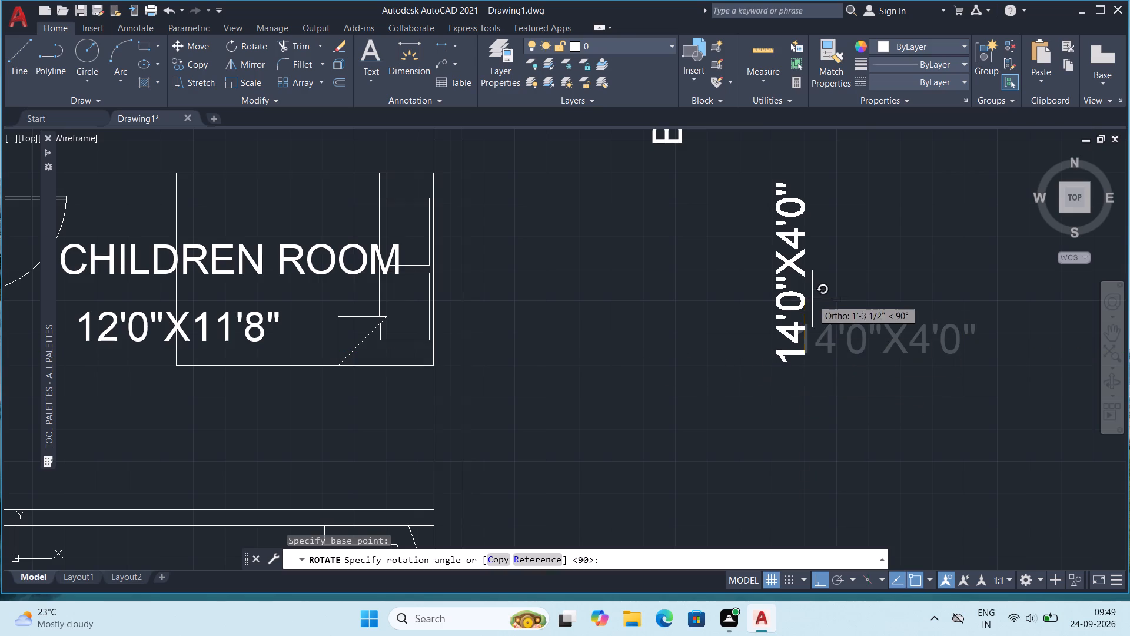
pyautogui.click(809, 292)
# Fix the rotation of the 14'0"X4'0" size label outside the plan at 90°, reading vertically upward.
pyautogui.click(791, 300)
# Copy the vertical 14'0"X4'0" size label next to the BALCONY label beside GUST ROOM.
pyautogui.click(798, 250)
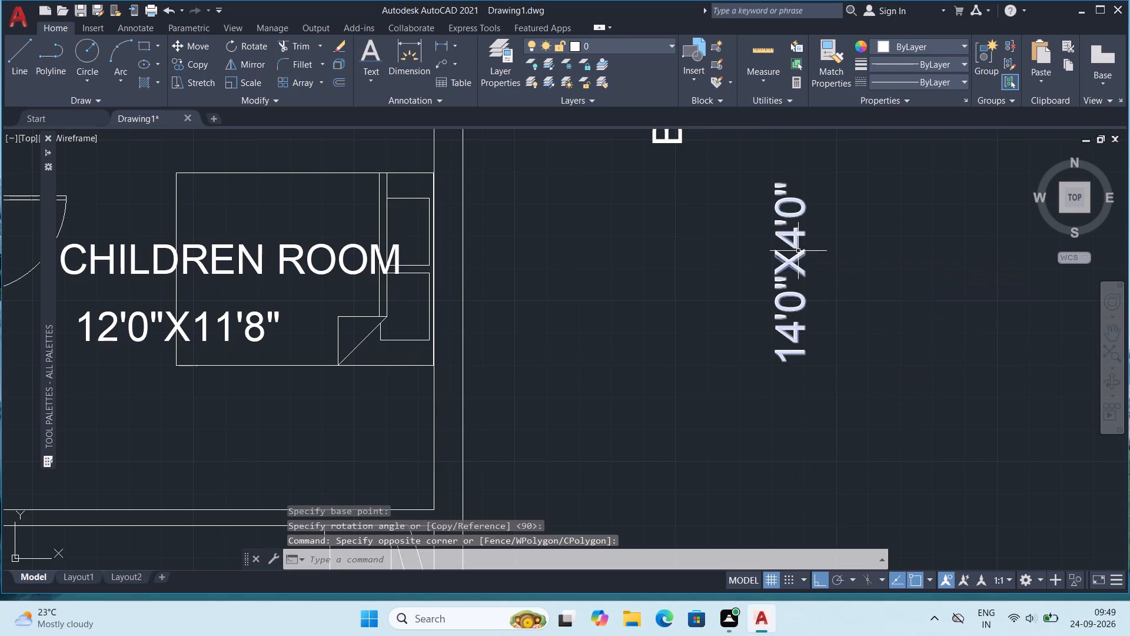
pyautogui.click(791, 248)
pyautogui.scroll(-4, 788, 268)
pyautogui.moveTo(695, 319); pyautogui.dragTo(802, 288, button='middle')
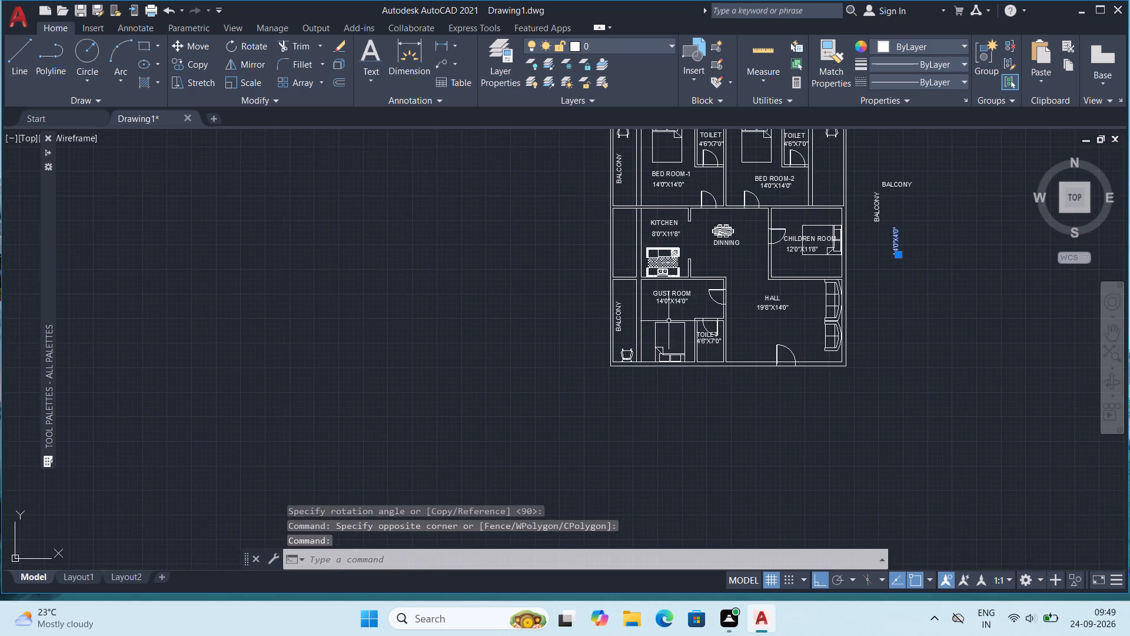
pyautogui.scroll(2, 653, 328)
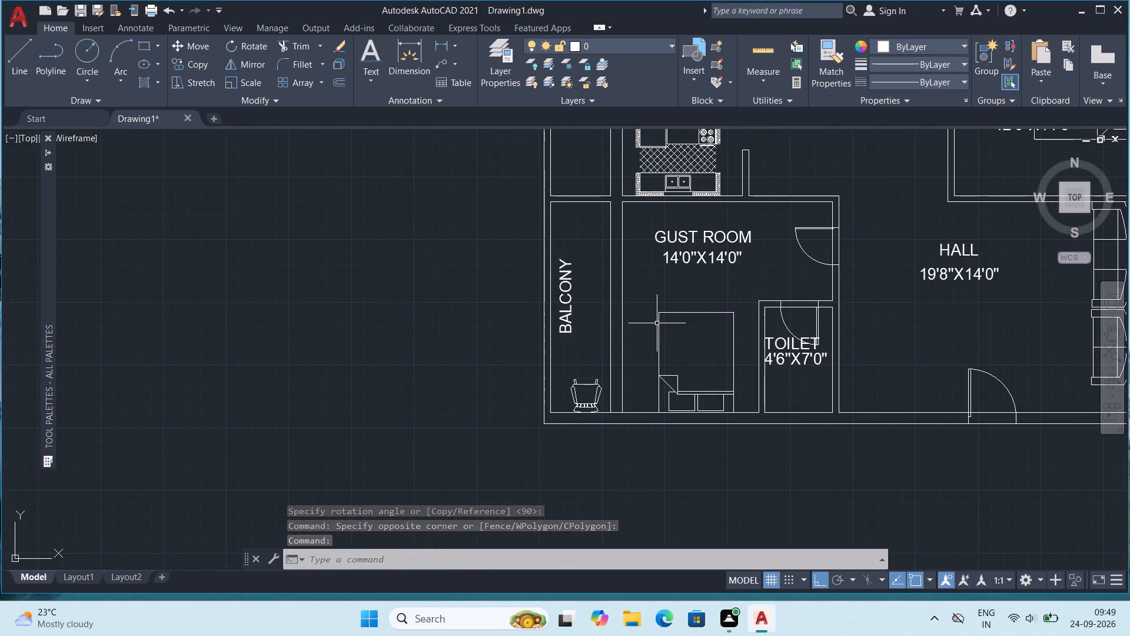
pyautogui.hotkey('ctrl', 'c')
pyautogui.hotkey('ctrl', 'v')
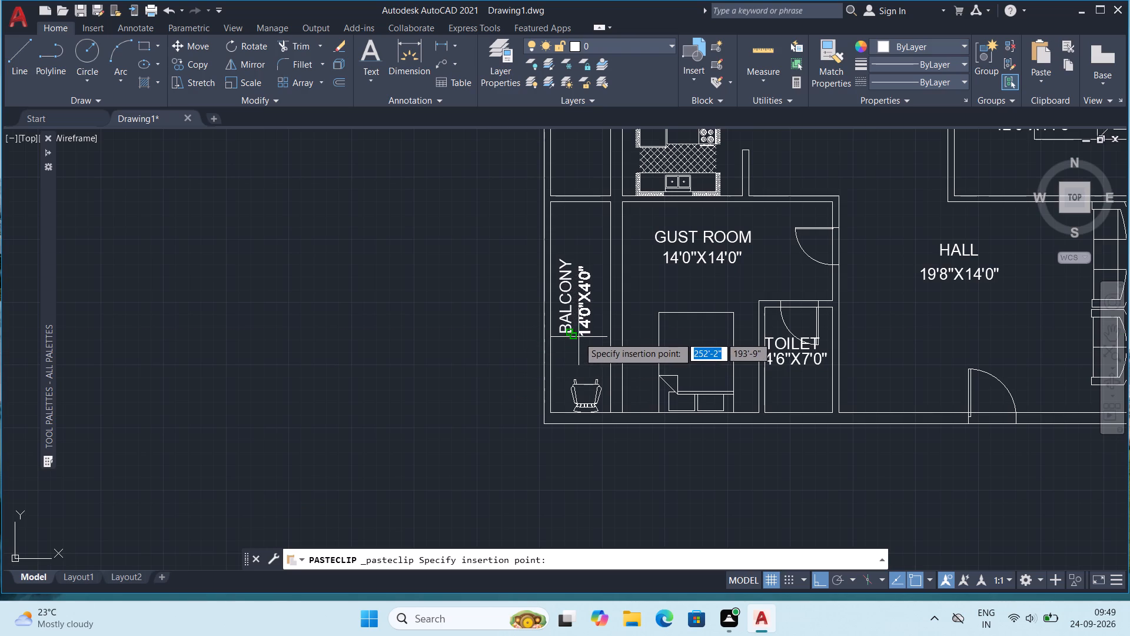
pyautogui.click(581, 334)
# Copy the vertical 14'0"X4'0" size label next to the BALCONY label beside BED ROOM-1.
pyautogui.scroll(1, 694, 246)
pyautogui.moveTo(694, 246); pyautogui.dragTo(700, 454, button='middle')
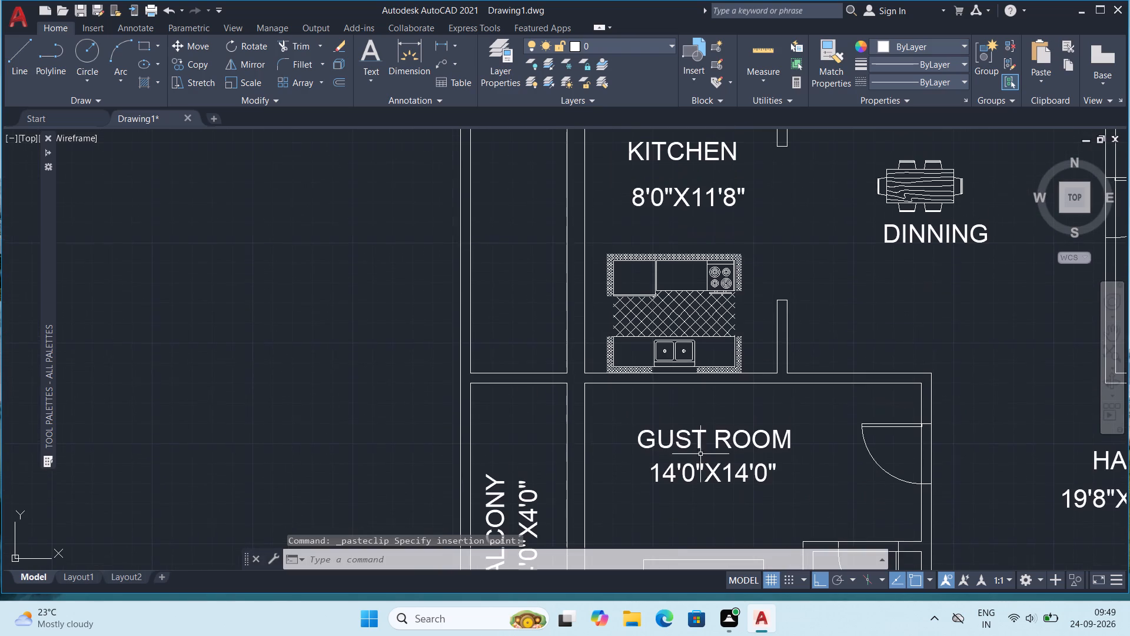
pyautogui.hotkey('ctrl', 'c')
pyautogui.hotkey('ctrl', 'v')
pyautogui.keyDown('ctrl'); pyautogui.moveTo(649, 299); pyautogui.dragTo(630, 574, button='middle'); pyautogui.keyUp('ctrl')
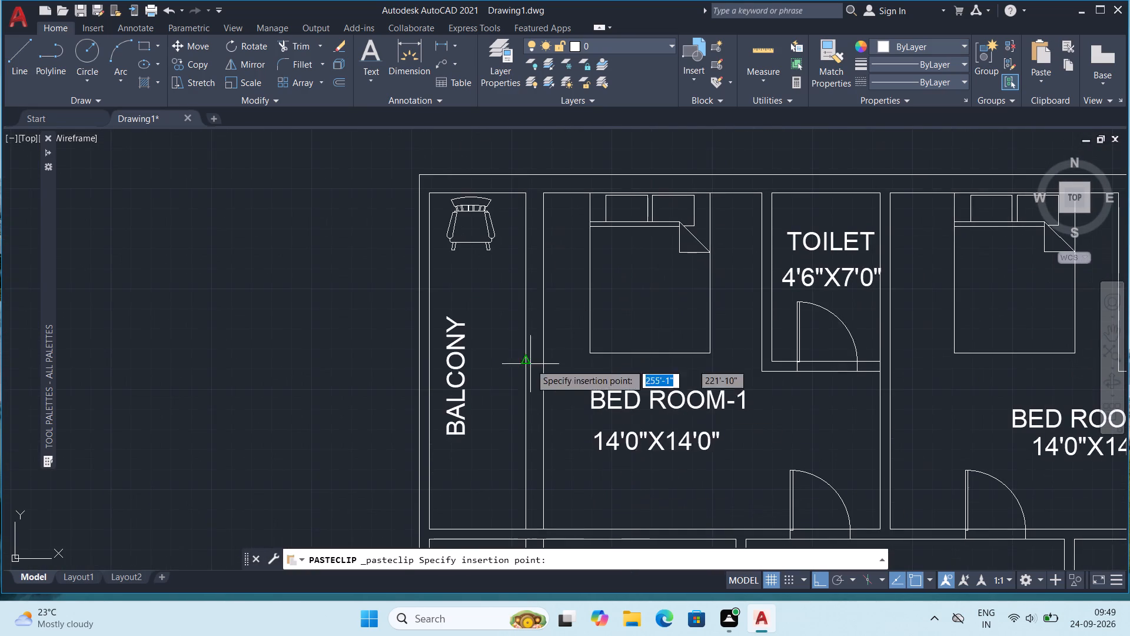
pyautogui.click(487, 430)
# Copy the spare vertical BALCONY label from outside the plan into the narrow strip beside BED ROOM-2.
pyautogui.scroll(-1, 579, 370)
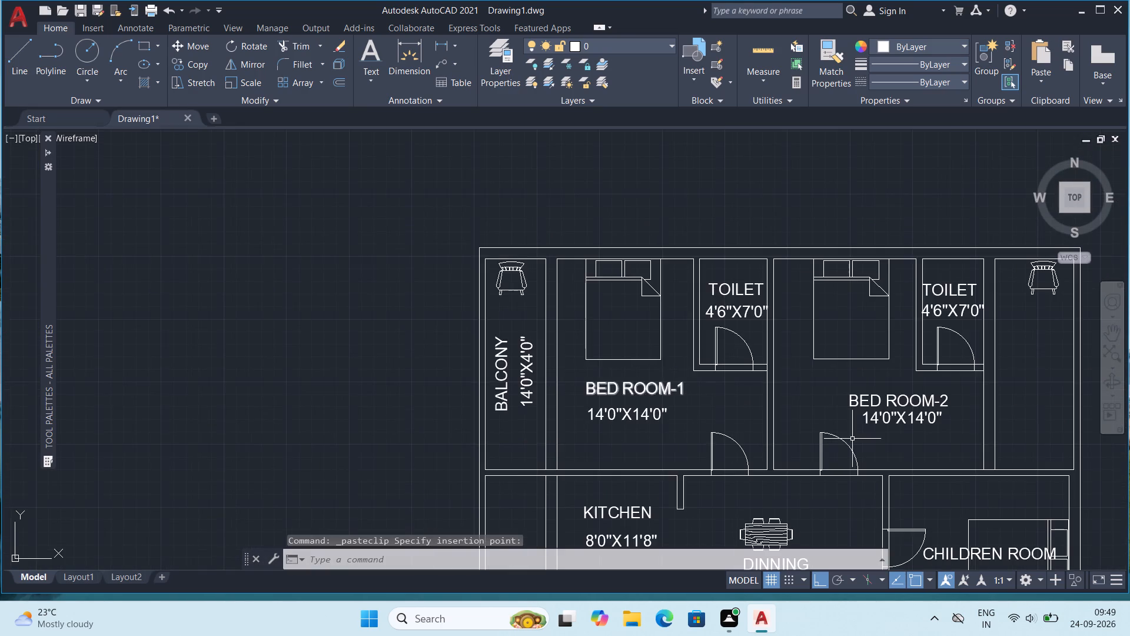
pyautogui.moveTo(852, 438); pyautogui.dragTo(478, 340, button='middle')
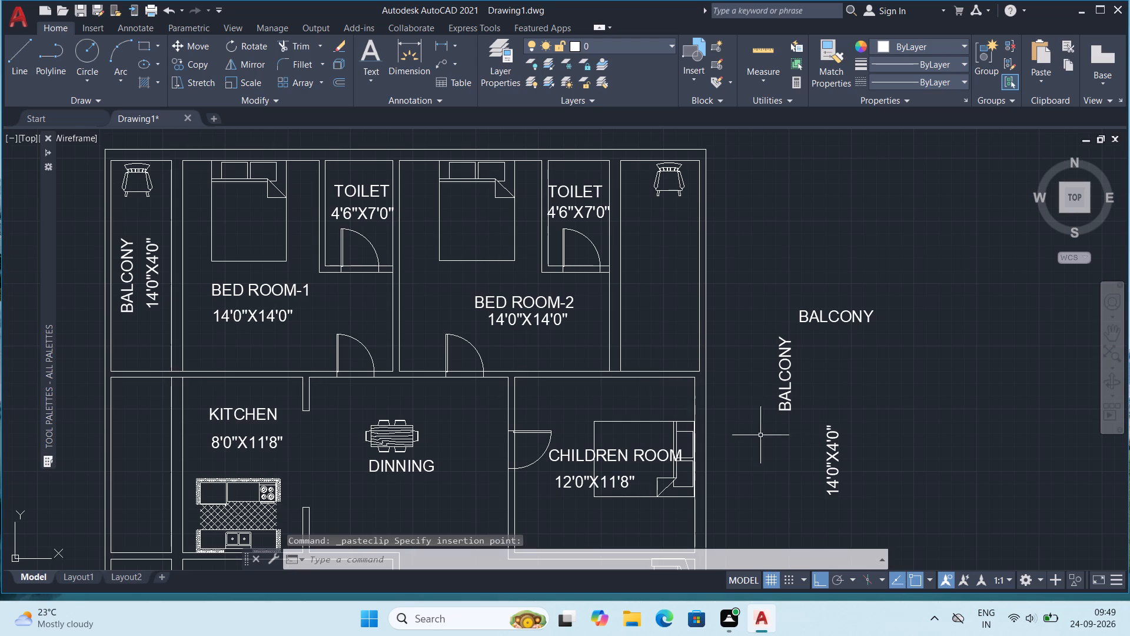
pyautogui.click(783, 391)
pyautogui.hotkey('ctrl', 'c')
pyautogui.hotkey('ctrl', 'v')
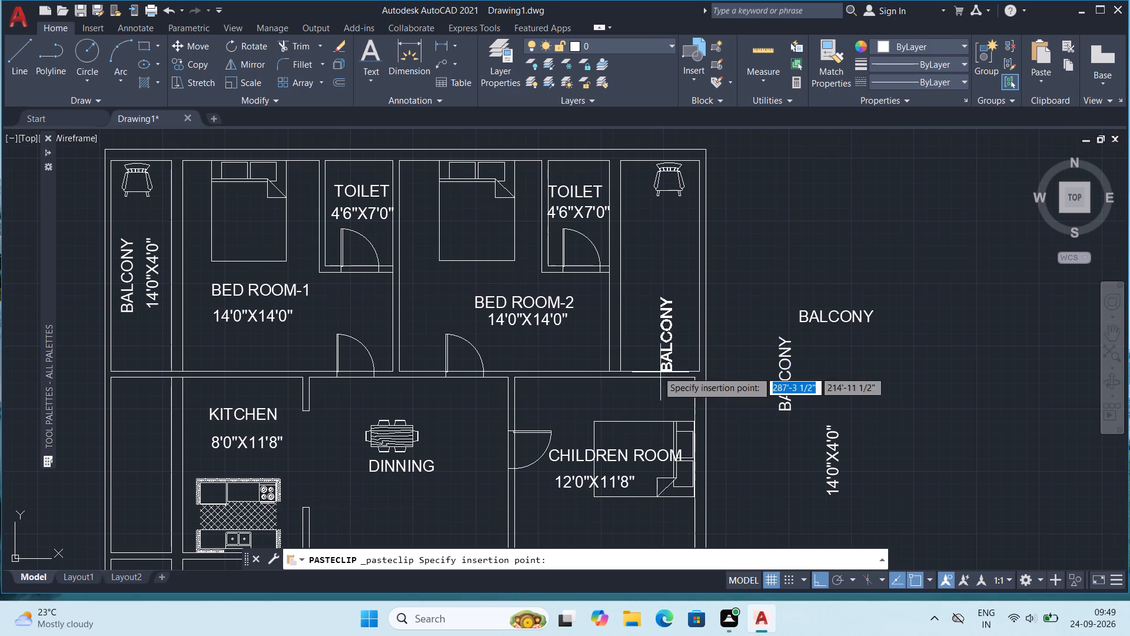
pyautogui.click(637, 310)
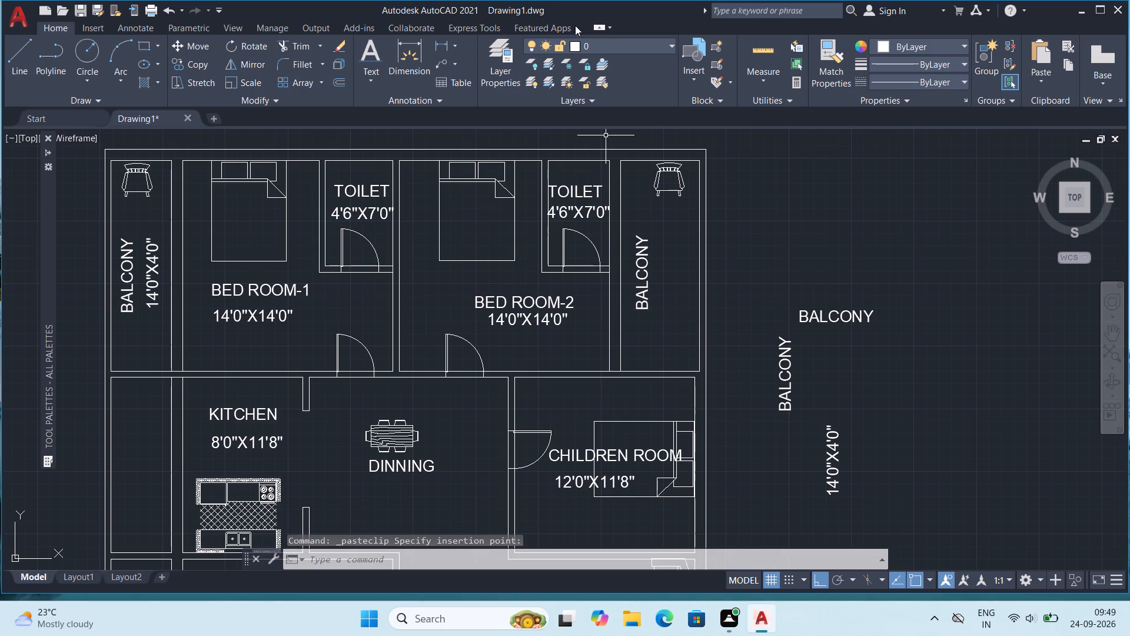
# Measure the width and length of the balcony beside BED ROOM-2.
pyautogui.click(766, 48)
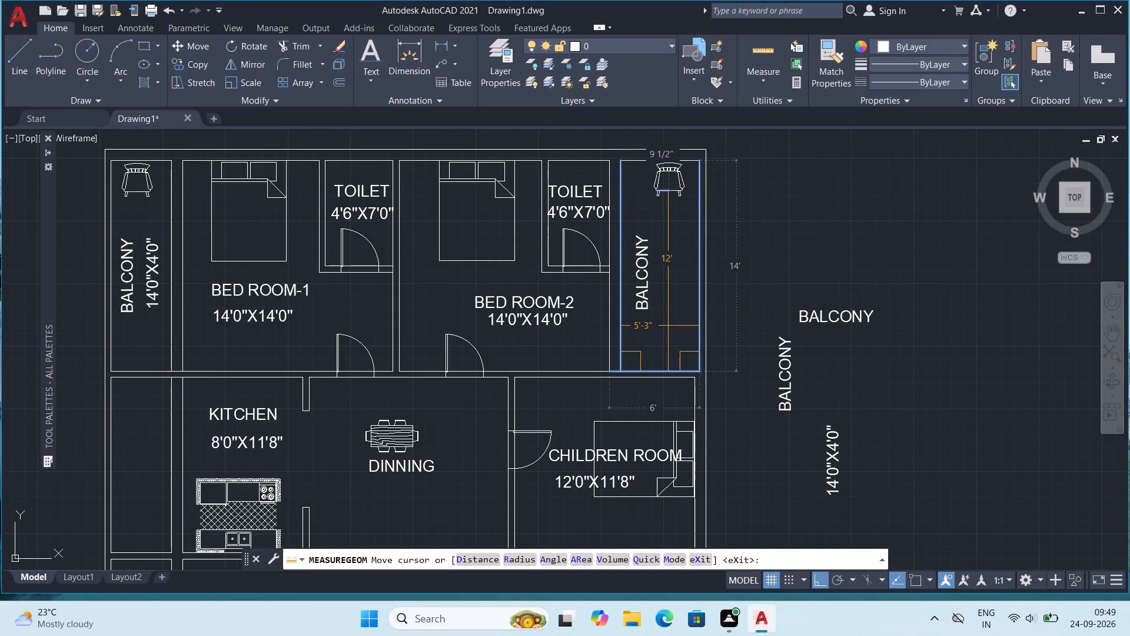
pyautogui.press('Escape')
# Change the vertical size label outside the plan to 14'0"X5'3".
pyautogui.moveTo(835, 479); pyautogui.dragTo(827, 420, button='middle')
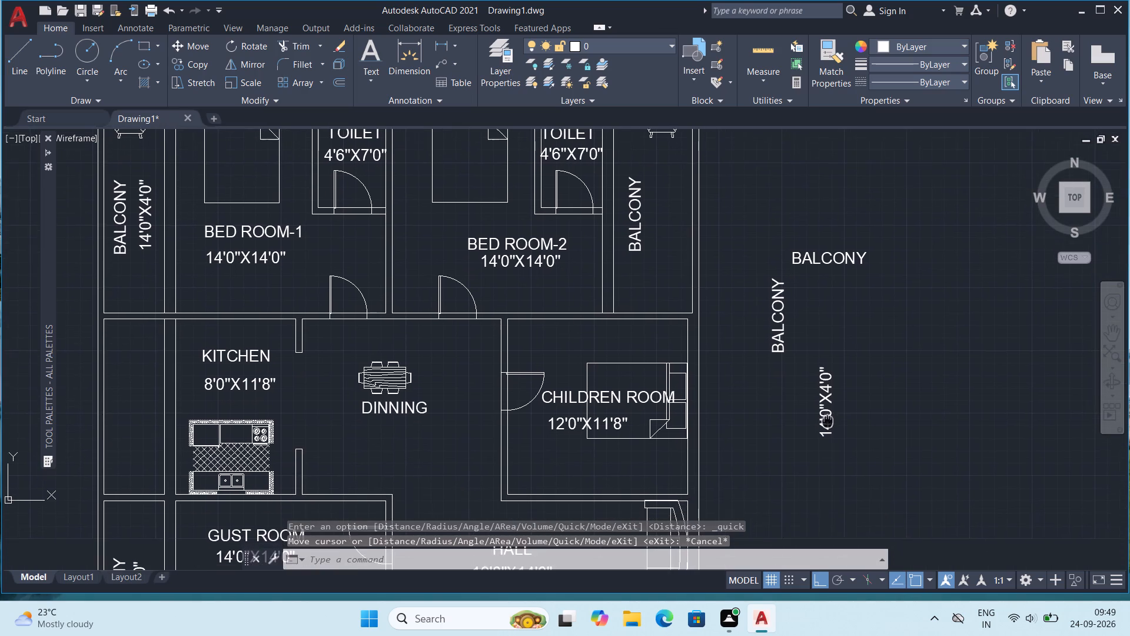
pyautogui.moveTo(827, 420); pyautogui.dragTo(827, 419, button='middle')
pyautogui.moveTo(890, 418); pyautogui.dragTo(893, 464, button='middle')
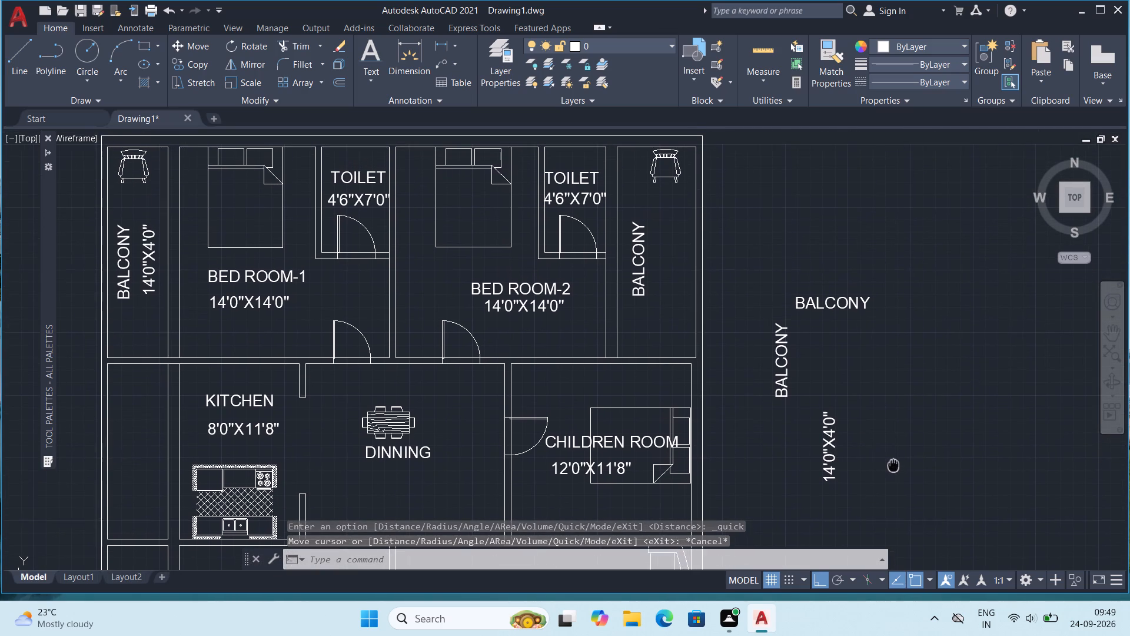
pyautogui.moveTo(893, 464); pyautogui.dragTo(893, 466, button='middle')
pyautogui.doubleClick(825, 445)
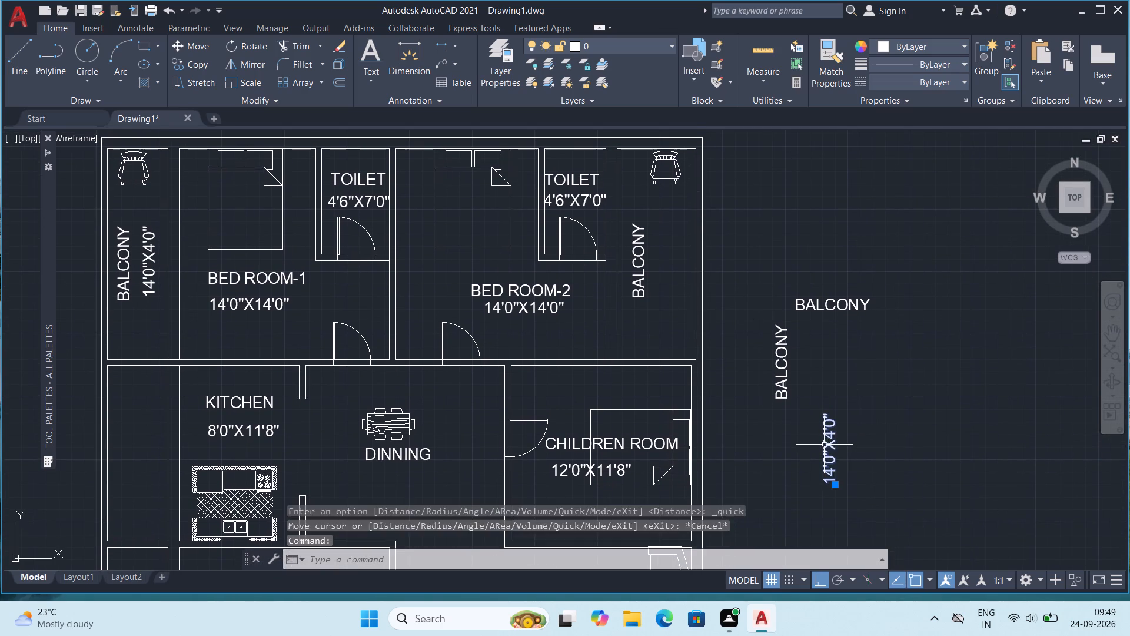
pyautogui.doubleClick(827, 437)
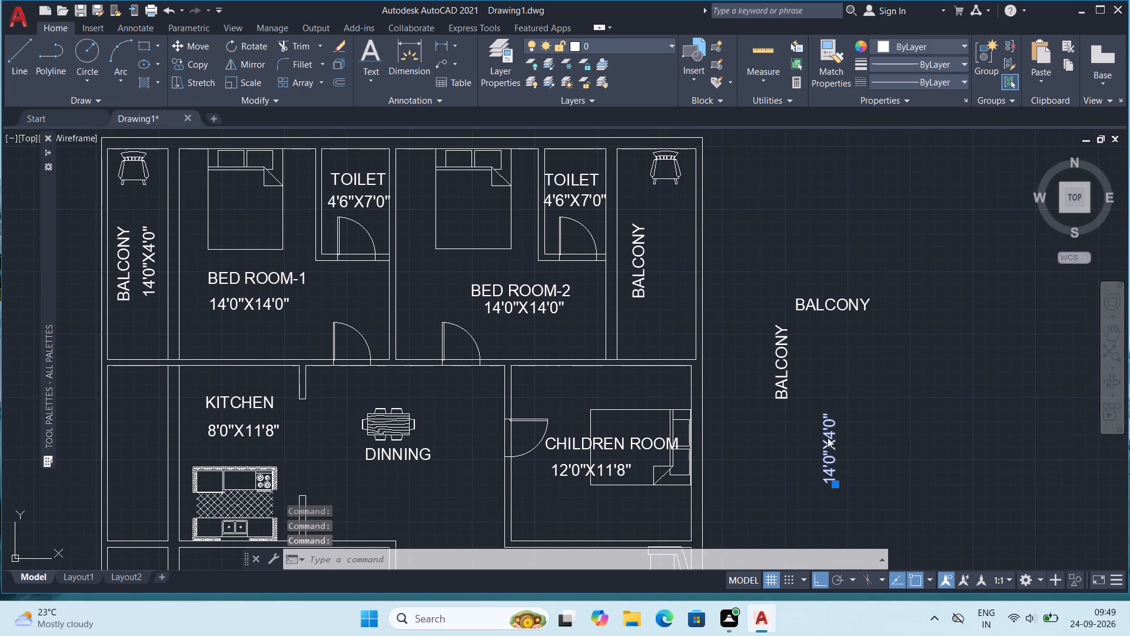
pyautogui.scroll(3, 903, 498)
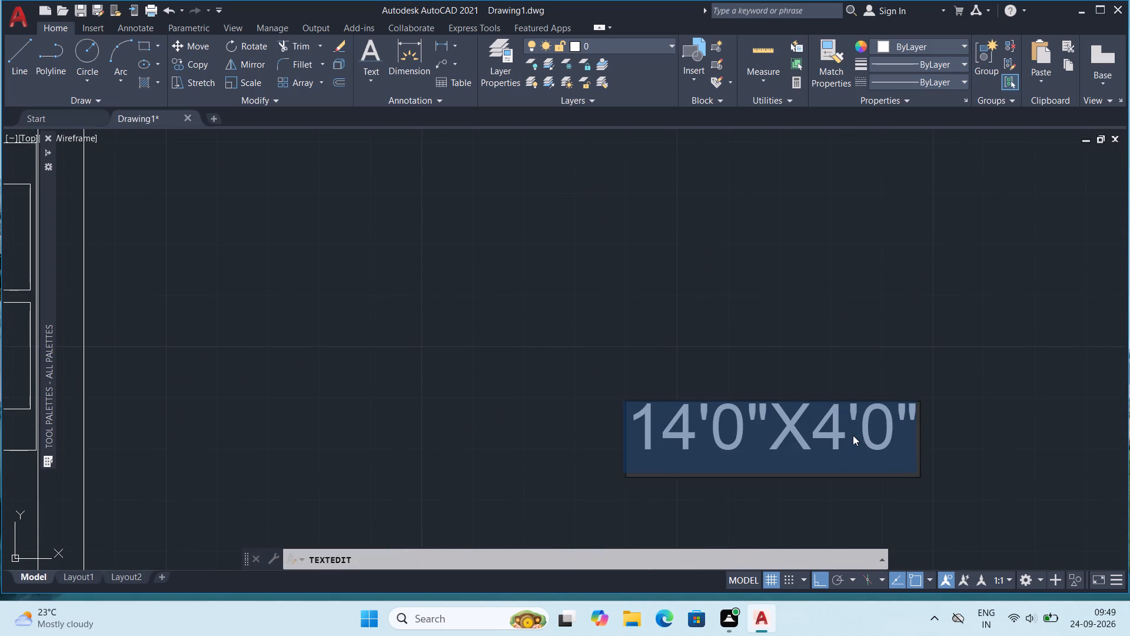
pyautogui.click(853, 433)
pyautogui.press('BackSpace')
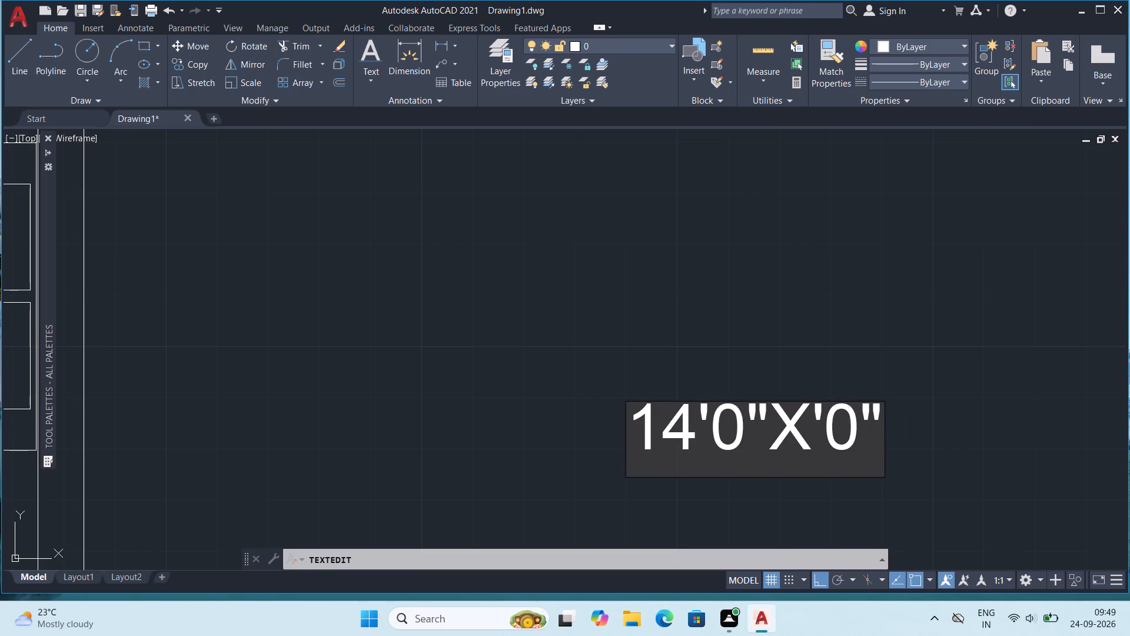
pyautogui.press('5')
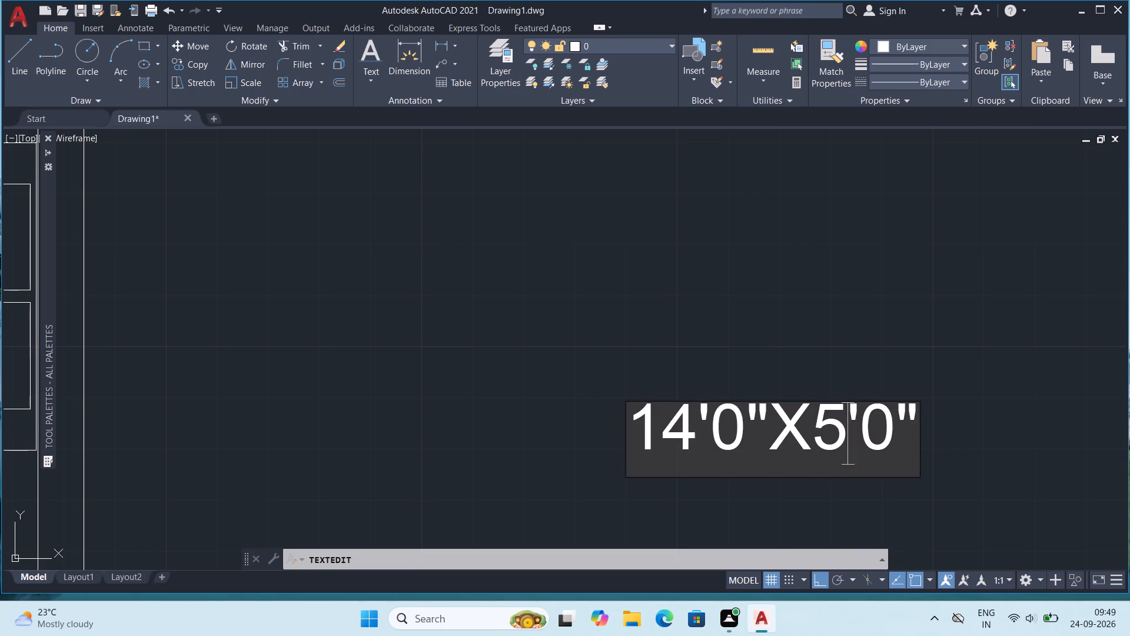
pyautogui.click(900, 432)
pyautogui.press('BackSpace')
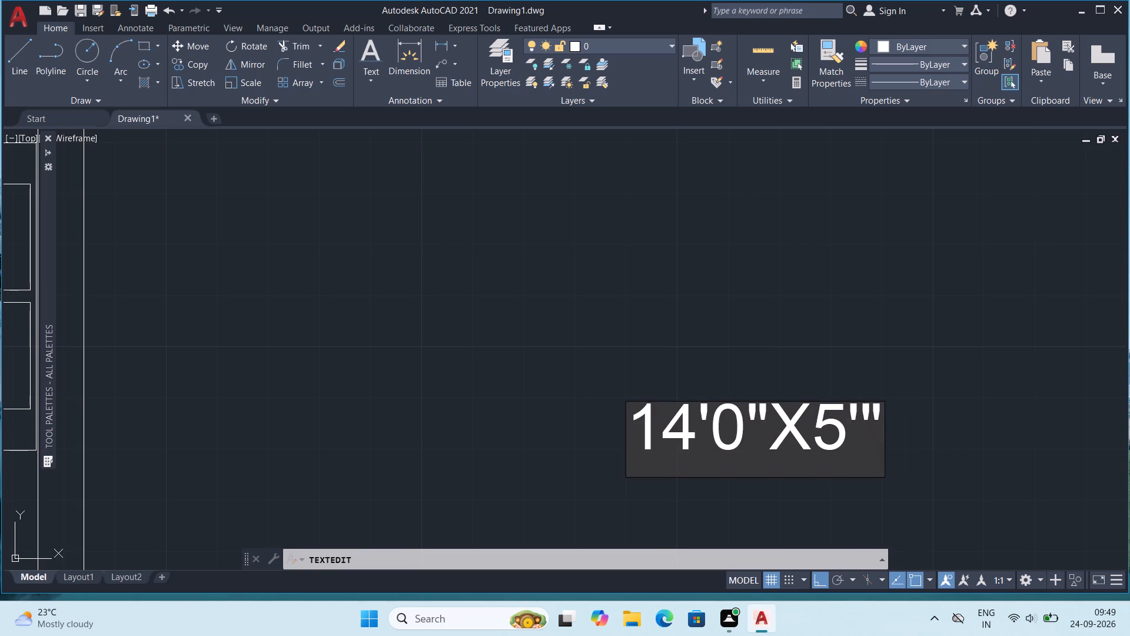
pyautogui.press('3')
pyautogui.press('Return')
pyautogui.press('Escape')
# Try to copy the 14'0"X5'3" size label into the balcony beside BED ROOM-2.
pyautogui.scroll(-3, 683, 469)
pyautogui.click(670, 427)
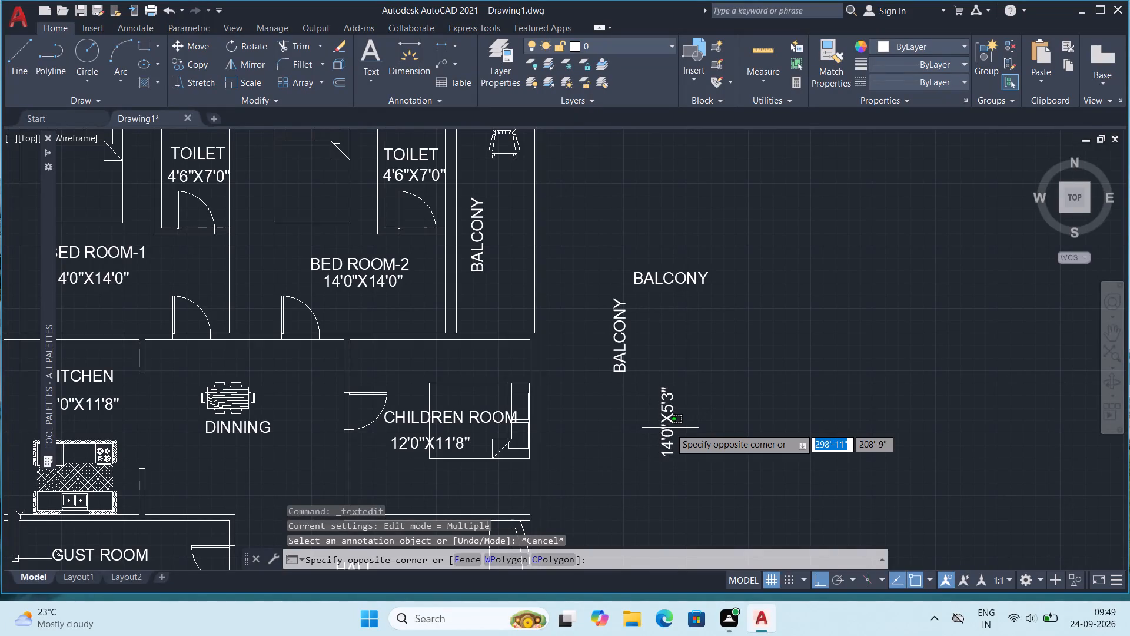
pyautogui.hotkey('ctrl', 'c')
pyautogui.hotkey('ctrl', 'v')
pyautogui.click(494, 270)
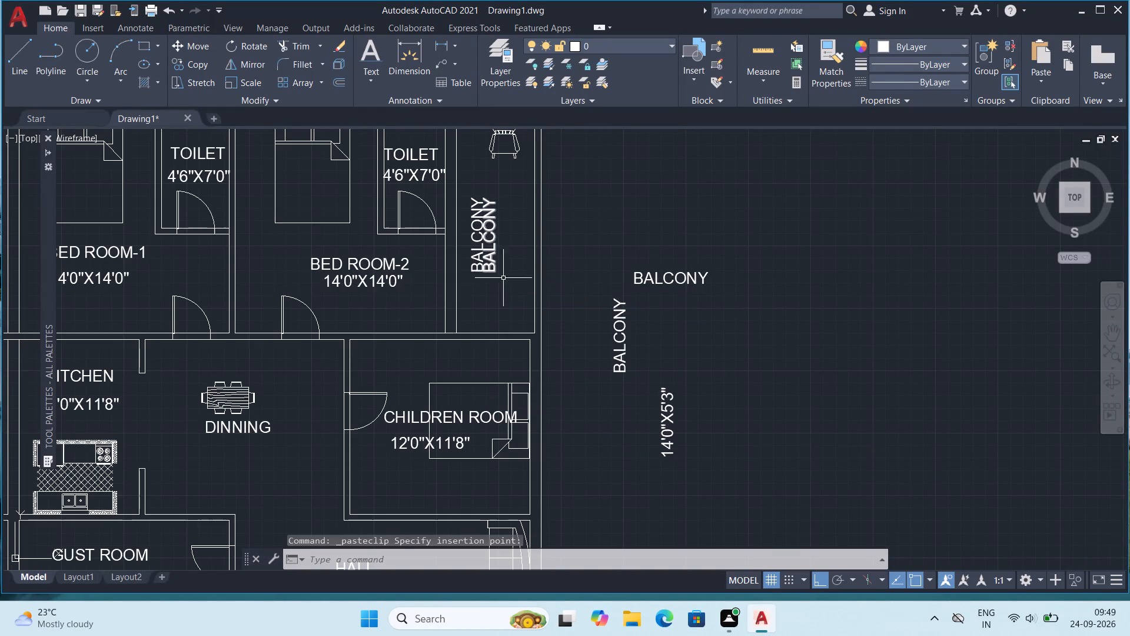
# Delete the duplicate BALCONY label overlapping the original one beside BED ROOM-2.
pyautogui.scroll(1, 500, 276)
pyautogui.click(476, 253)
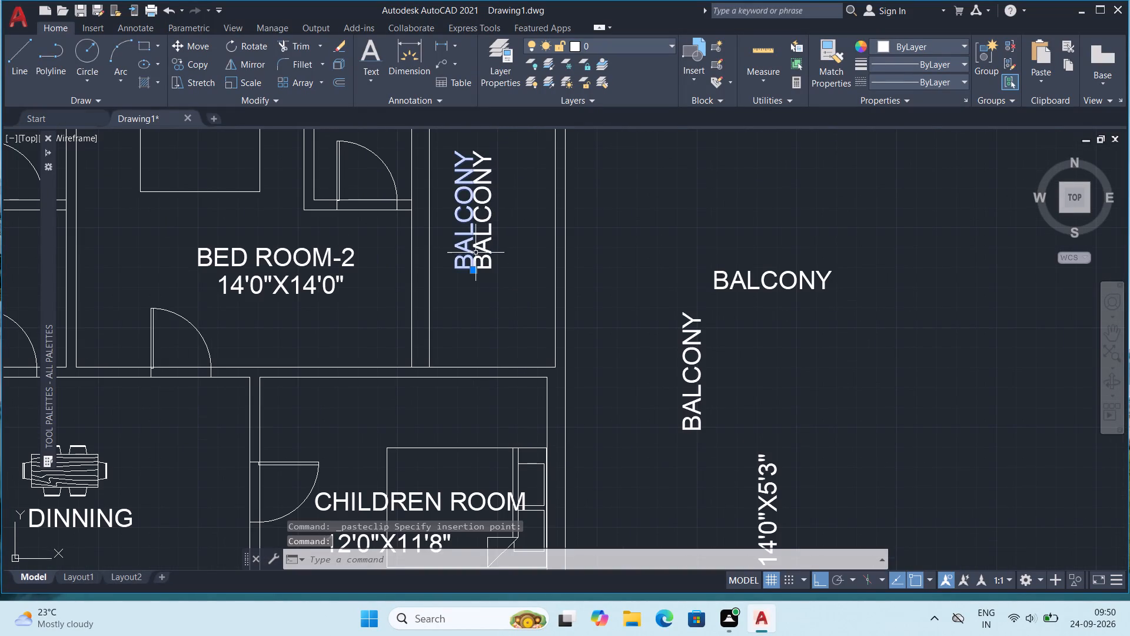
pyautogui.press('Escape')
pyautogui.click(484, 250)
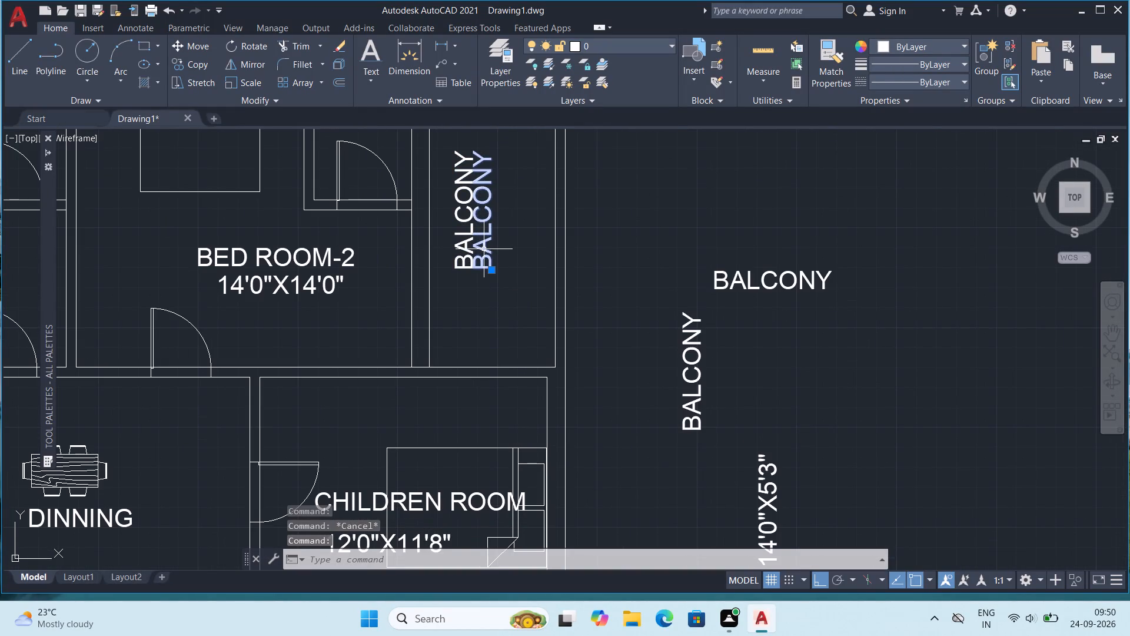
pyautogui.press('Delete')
# Copy the vertical 14'0"X5'3" size label next to the BALCONY label beside BED ROOM-2.
pyautogui.click(776, 479)
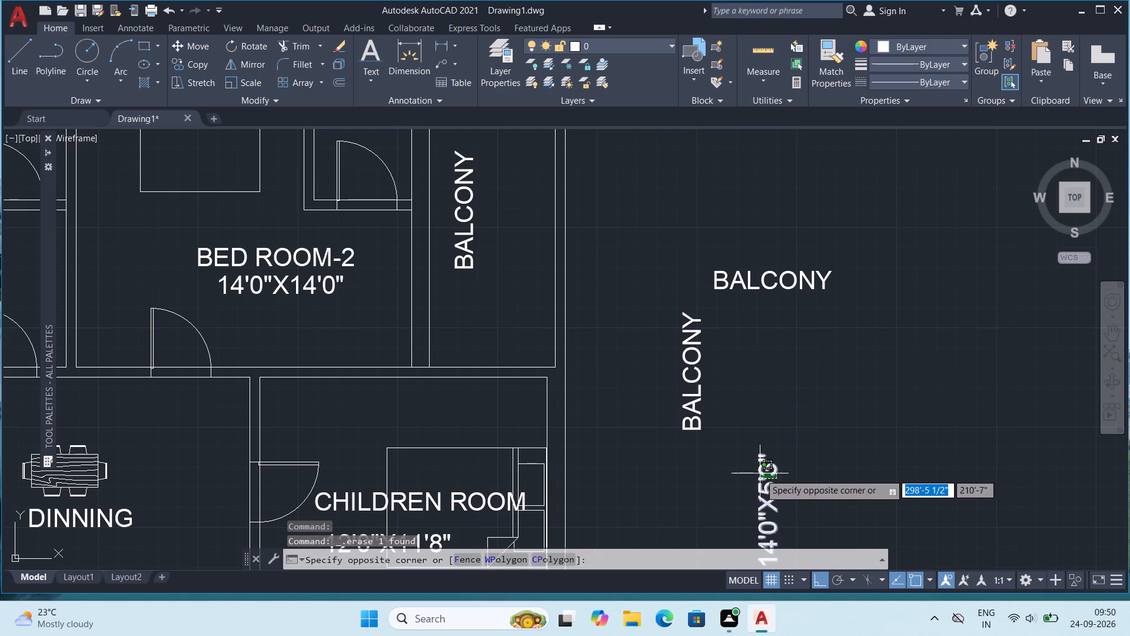
pyautogui.click(761, 472)
pyautogui.hotkey('ctrl', 'c')
pyautogui.hotkey('ctrl', 'v')
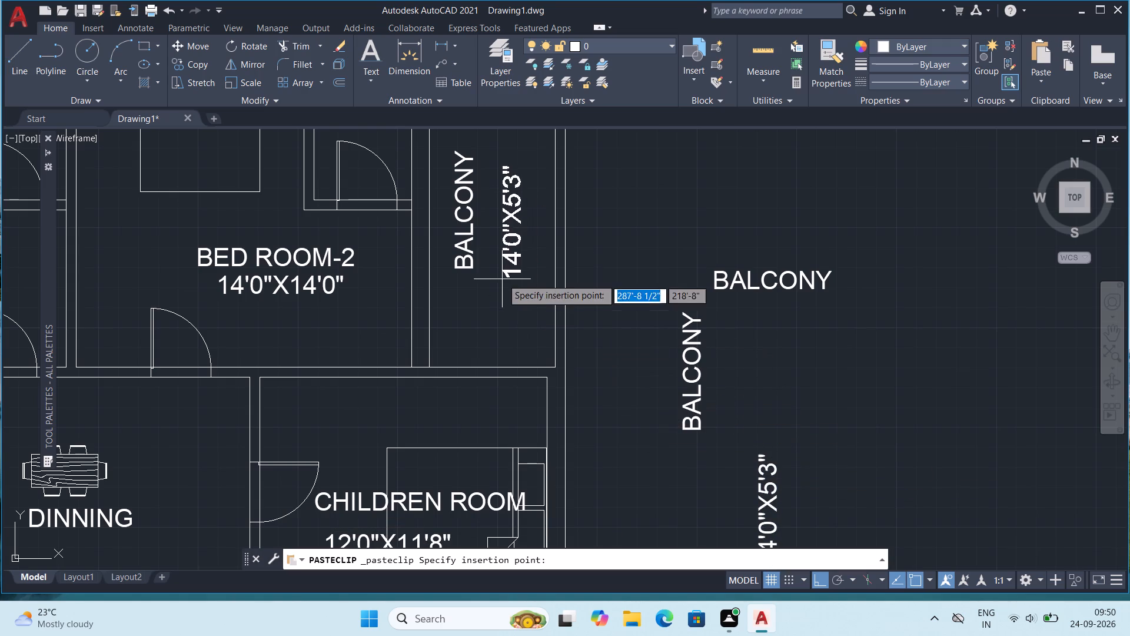
pyautogui.click(489, 264)
# Change the spare vertical BALCONY label outside the plan to read UTILITY.
pyautogui.scroll(-1, 707, 355)
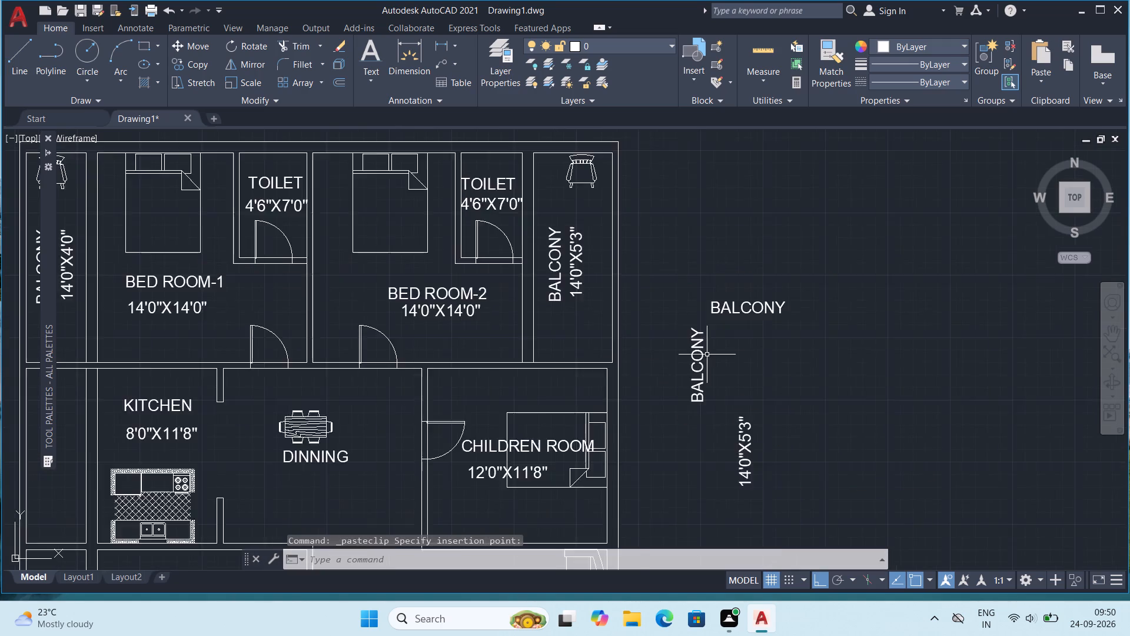
pyautogui.scroll(-1, 707, 356)
pyautogui.moveTo(685, 442); pyautogui.dragTo(746, 323, button='middle')
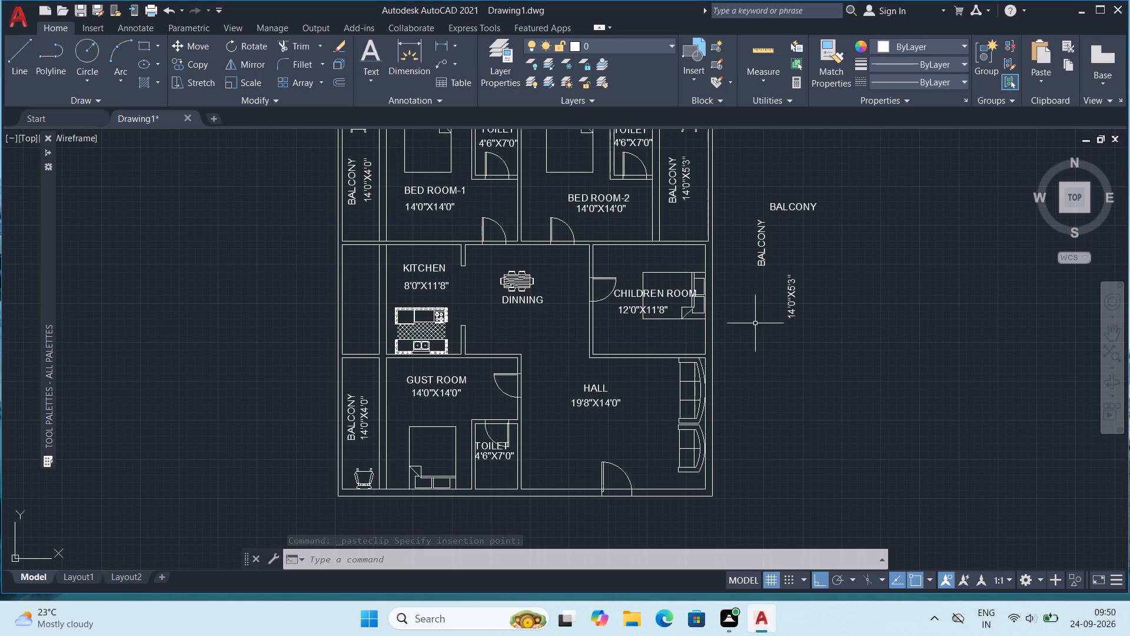
pyautogui.moveTo(770, 313); pyautogui.dragTo(853, 353, button='middle')
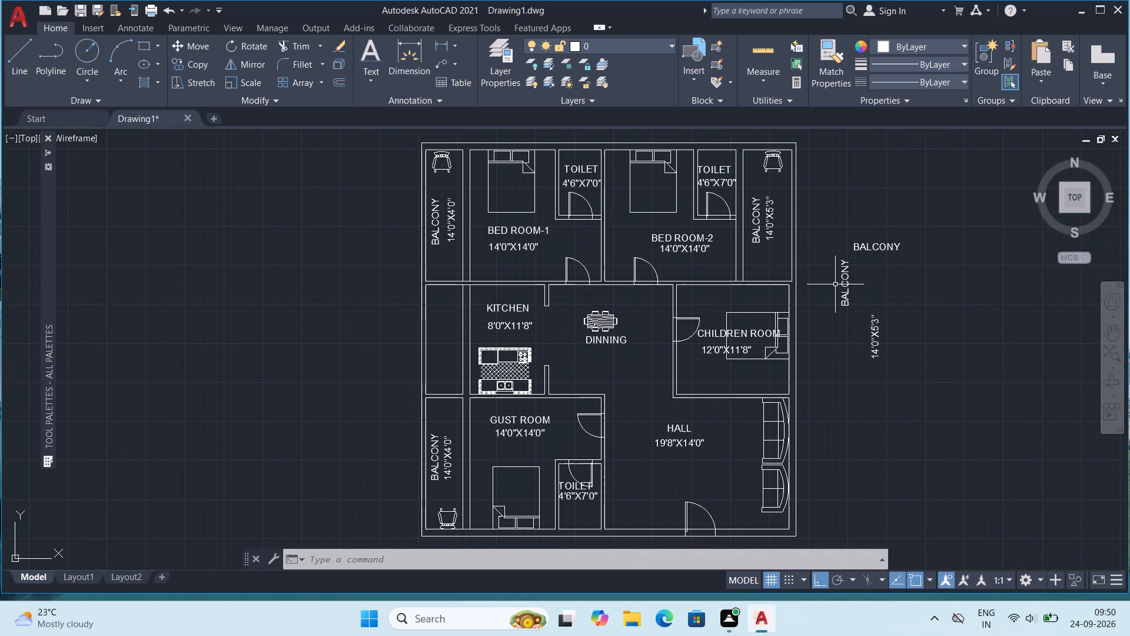
pyautogui.doubleClick(842, 285)
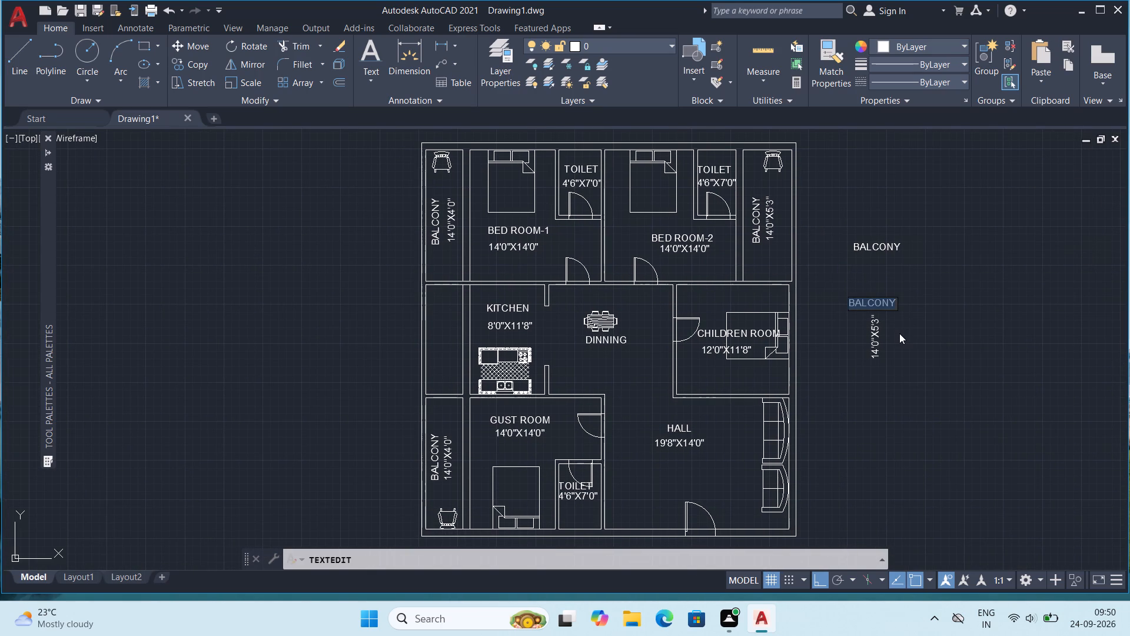
pyautogui.write('UTIL')
pyautogui.write('ITY')
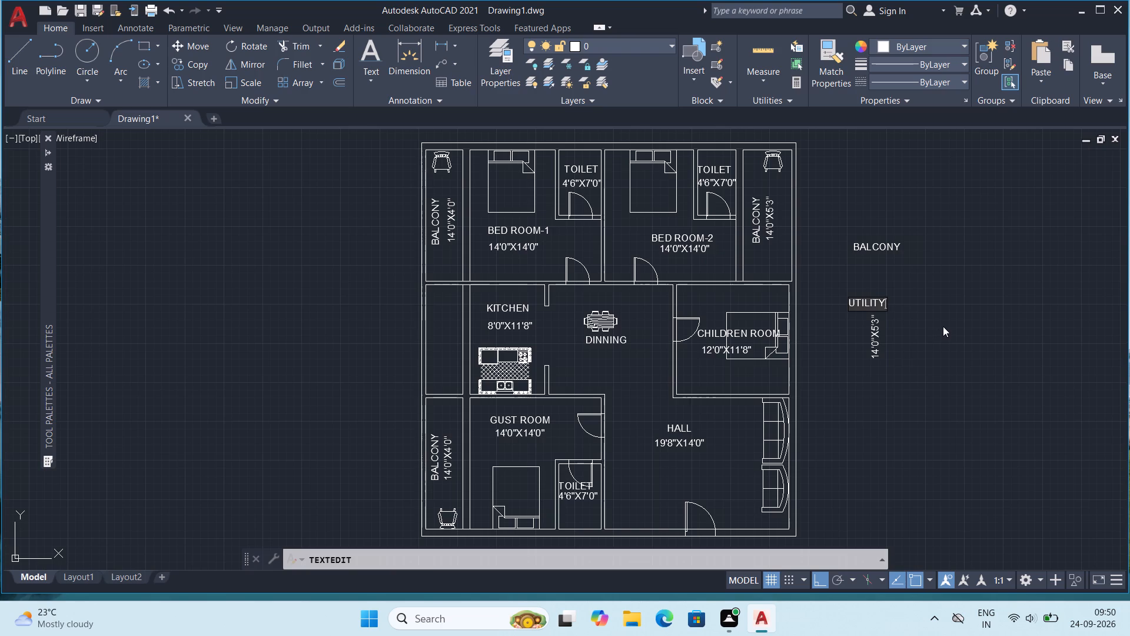
pyautogui.press('Return')
pyautogui.press('Escape')
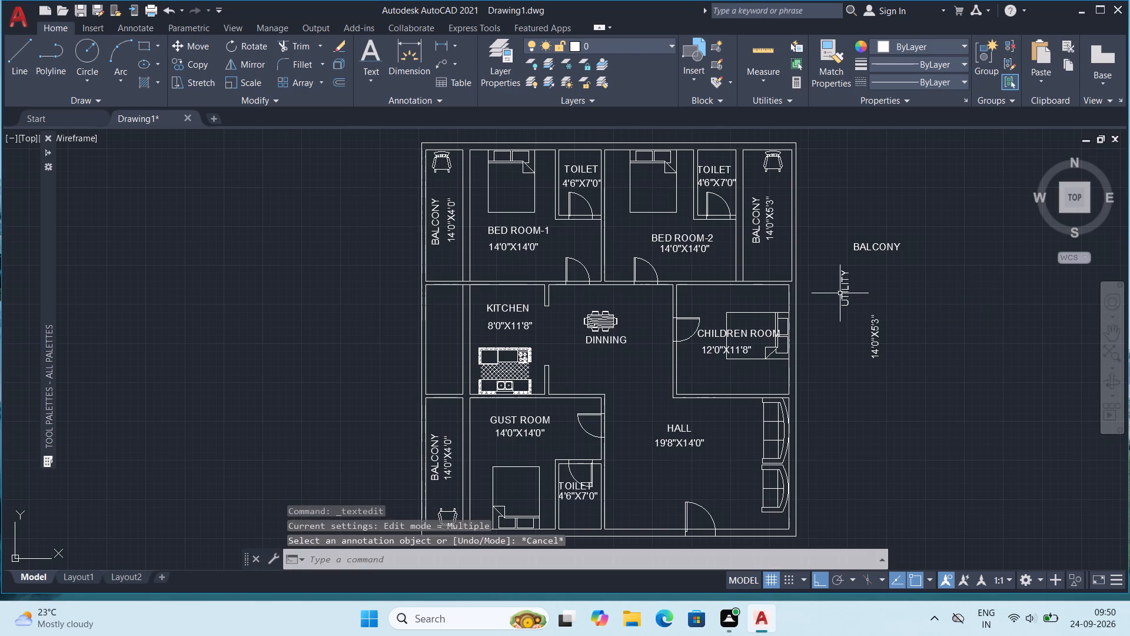
# Copy the vertical UTILITY label into the narrow outer strip beside KITCHEN.
pyautogui.click(847, 286)
pyautogui.hotkey('ctrl', 'c')
pyautogui.hotkey('ctrl', 'v')
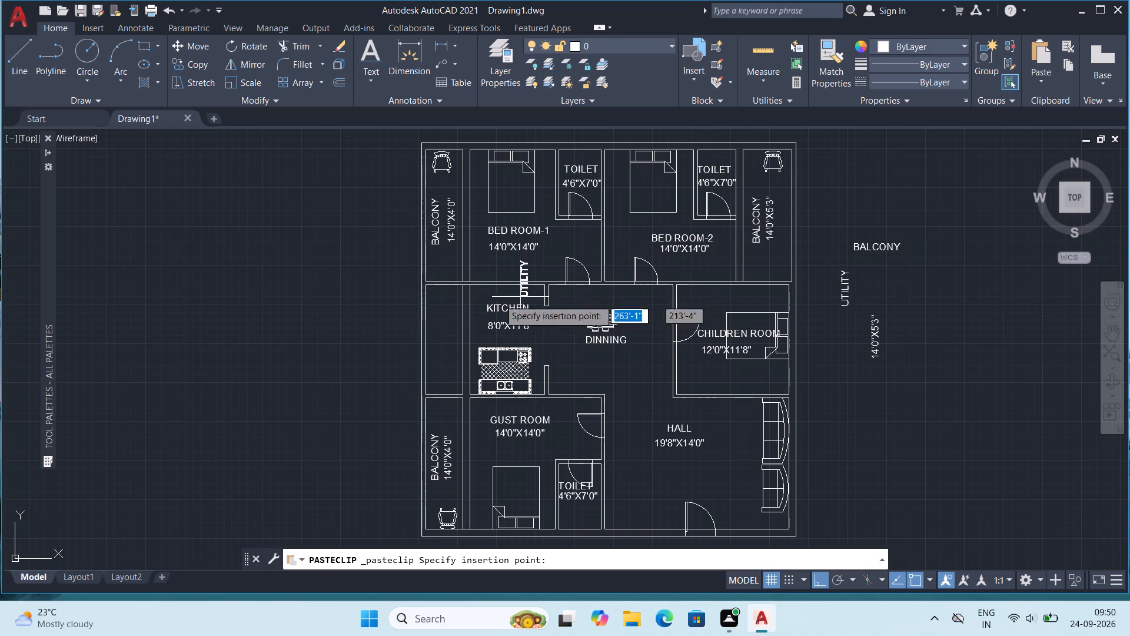
pyautogui.click(431, 351)
# Move the vertical UTILITY label slightly inward, away from the outer wall of the strip beside KITCHEN.
pyautogui.scroll(3, 450, 354)
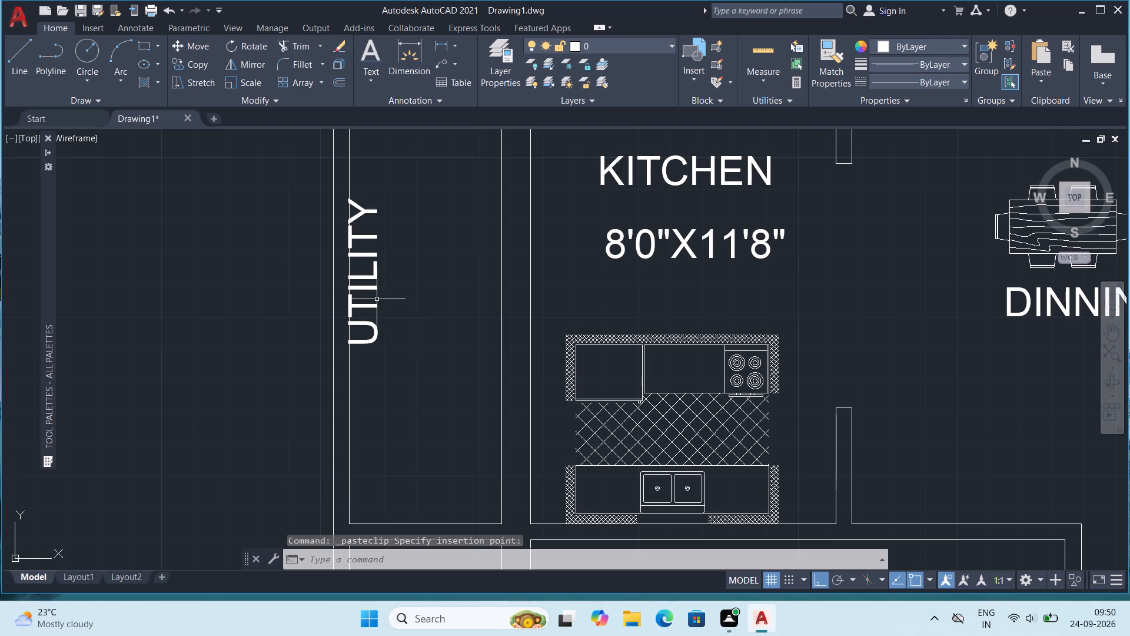
pyautogui.click(369, 286)
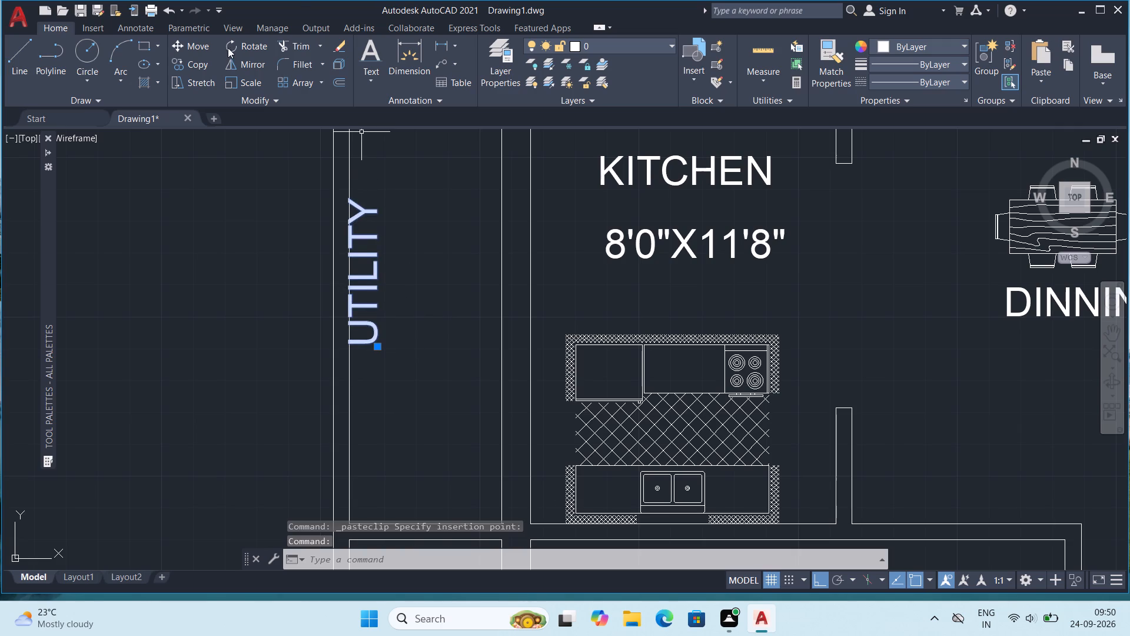
pyautogui.click(190, 44)
pyautogui.click(360, 339)
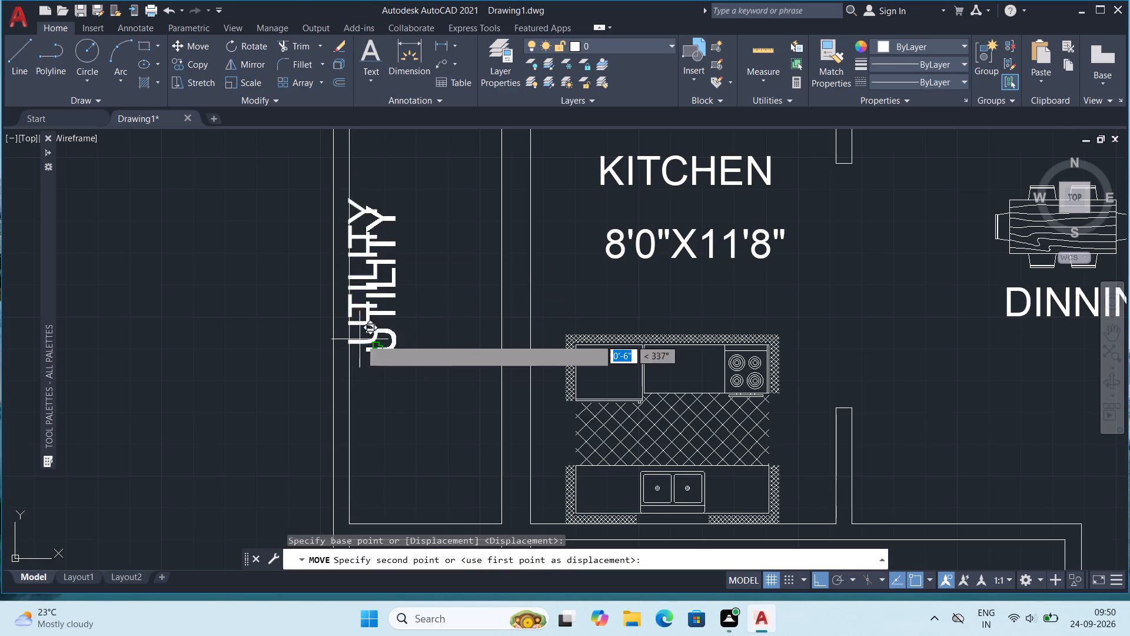
pyautogui.click(390, 347)
# Measure the length and width of the utility strip beside KITCHEN.
pyautogui.scroll(-1, 421, 312)
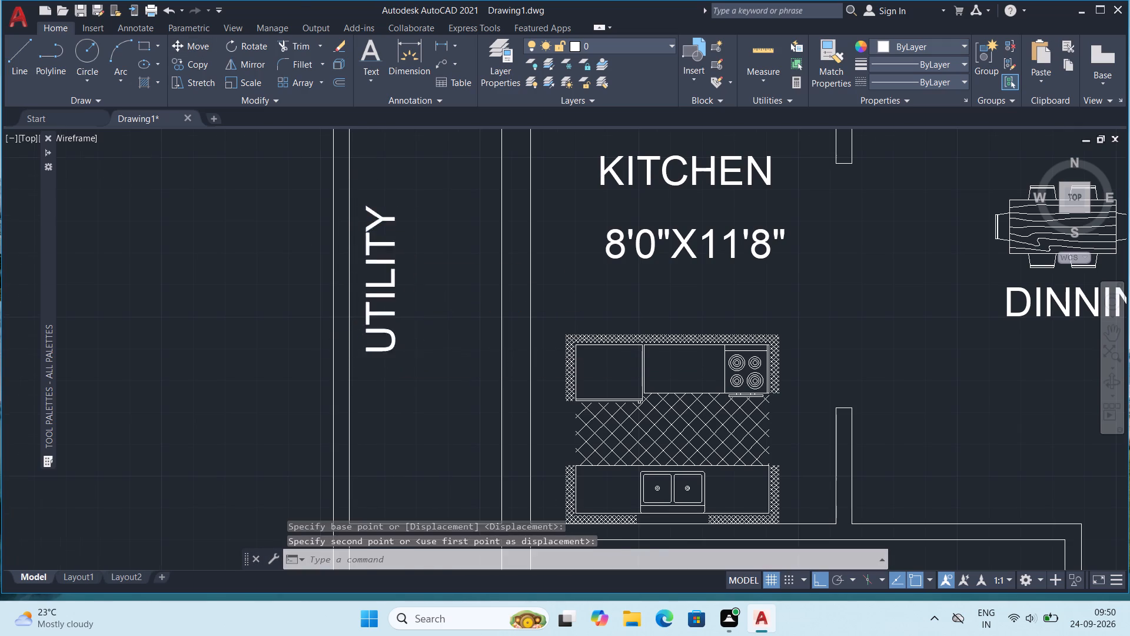
pyautogui.scroll(-1, 421, 312)
pyautogui.scroll(-1, 527, 300)
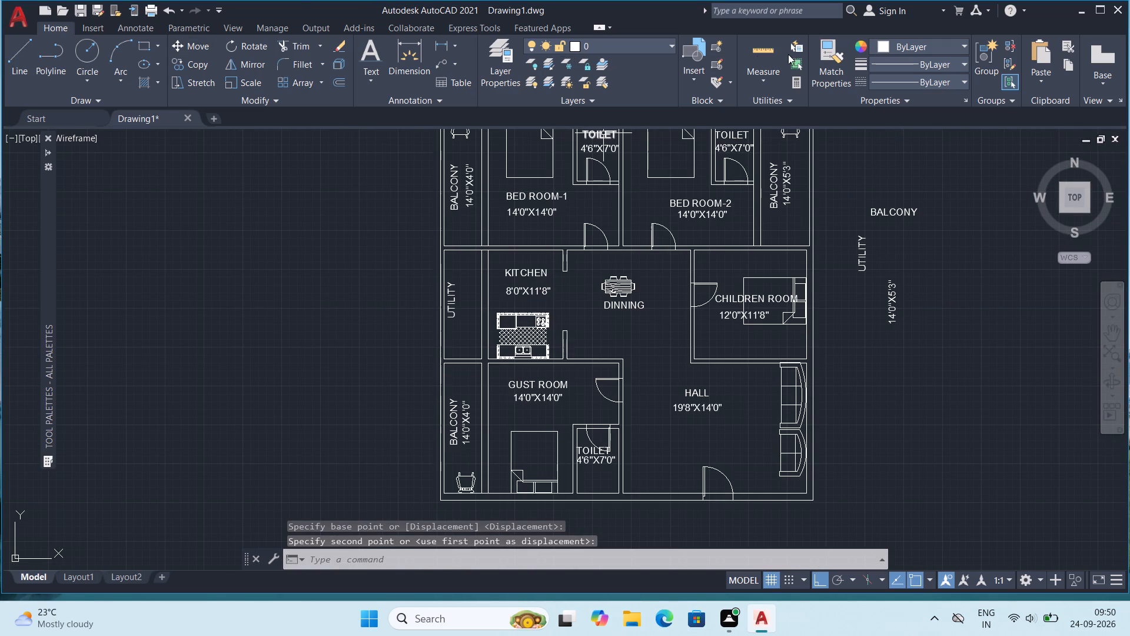
pyautogui.click(760, 52)
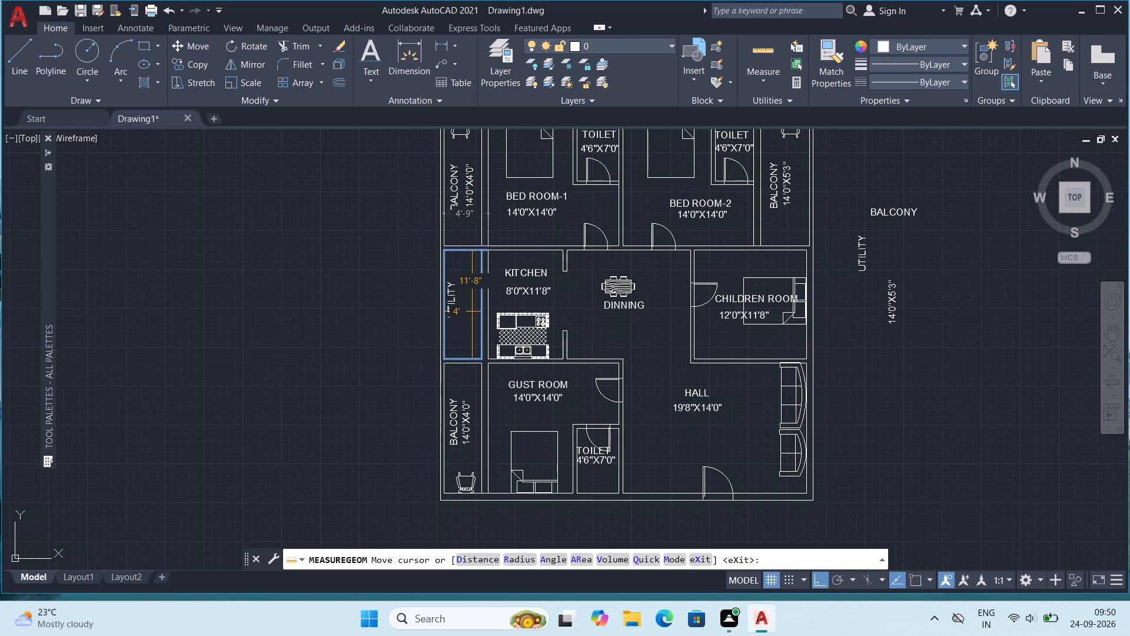
pyautogui.press('Escape')
# Change the spare vertical size label outside the plan to read 11'8"X4'.
pyautogui.moveTo(896, 281); pyautogui.dragTo(456, 400, button='middle')
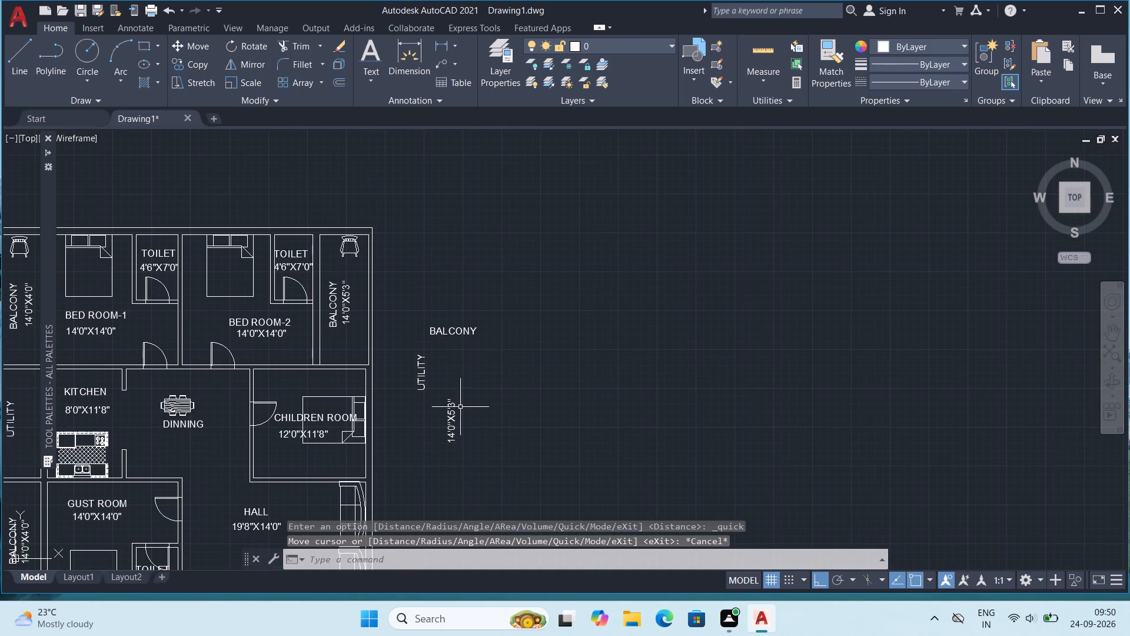
pyautogui.moveTo(460, 406); pyautogui.dragTo(549, 297, button='middle')
pyautogui.doubleClick(537, 320)
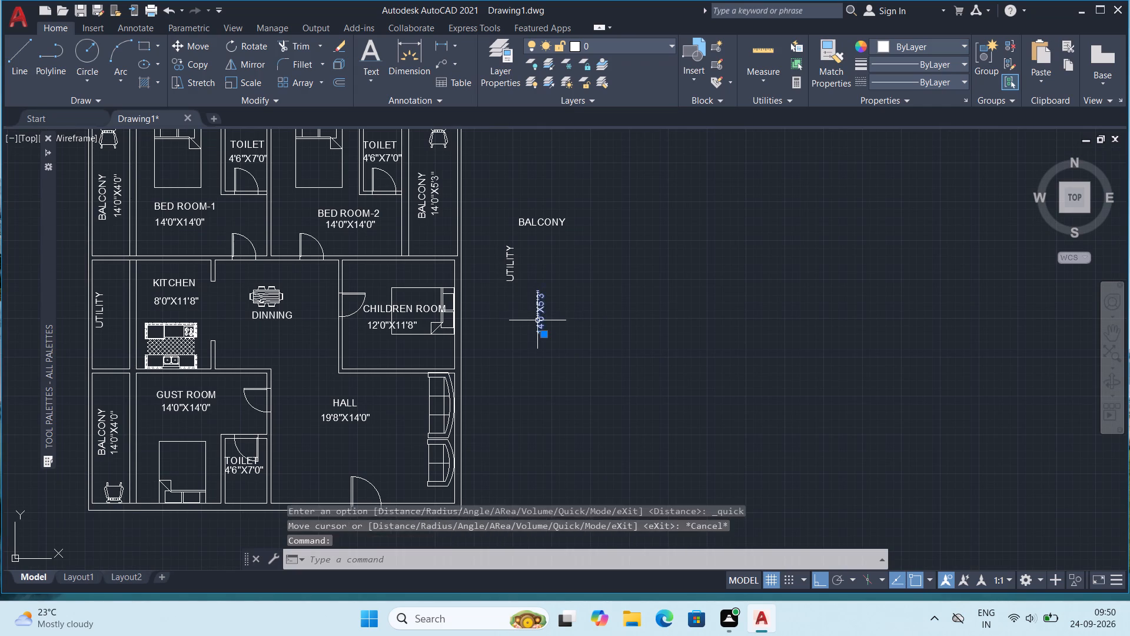
pyautogui.scroll(4, 574, 344)
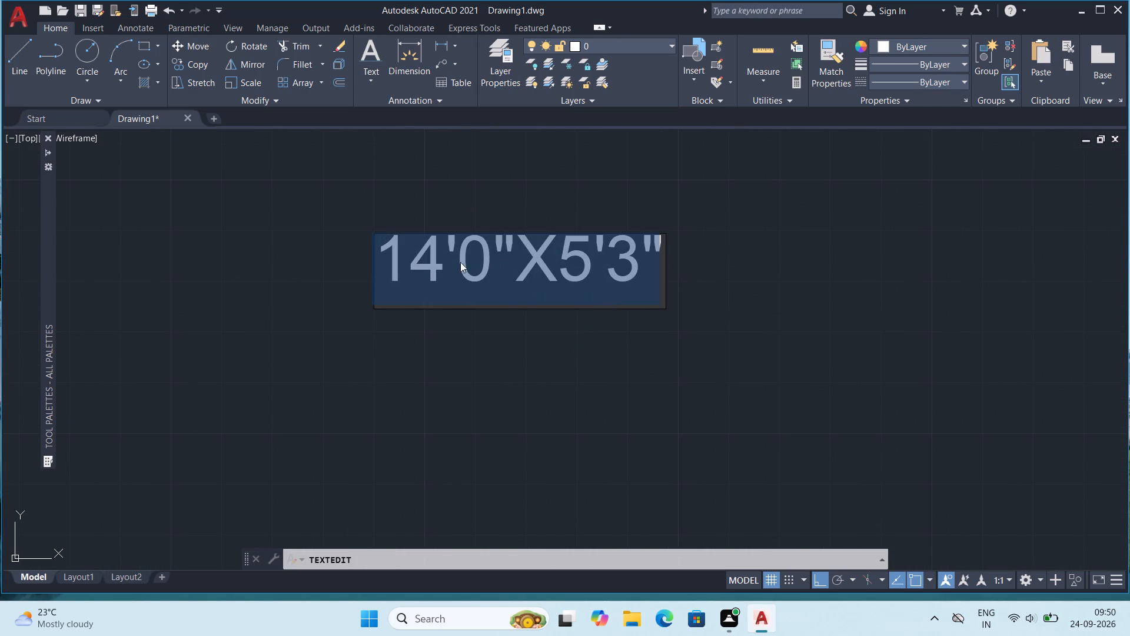
pyautogui.click(438, 263)
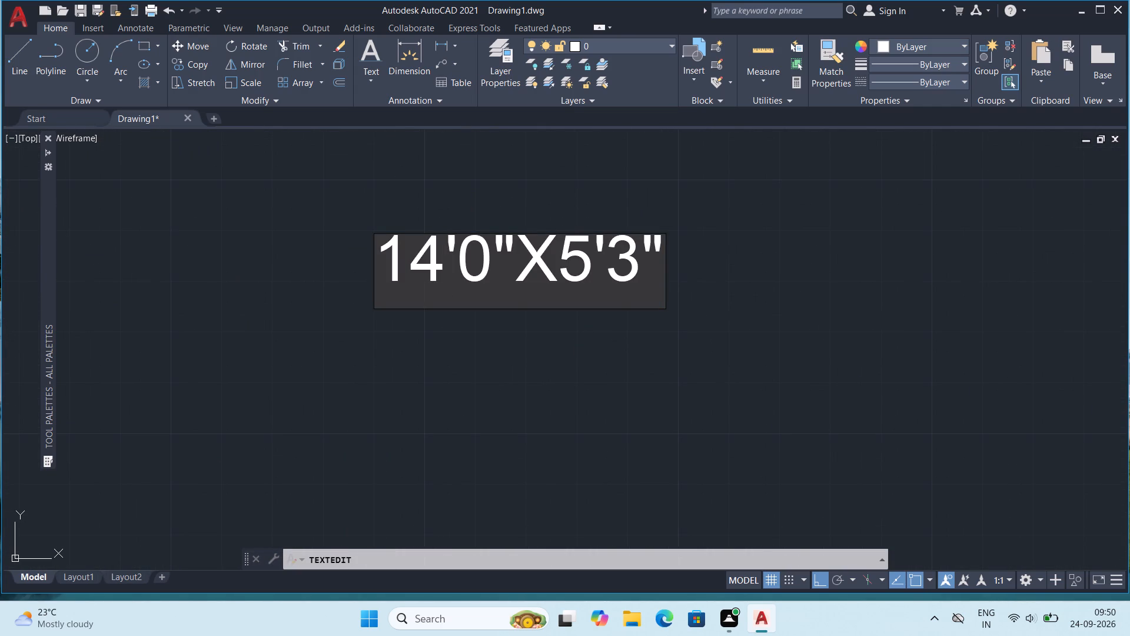
pyautogui.press('BackSpace')
pyautogui.press('1')
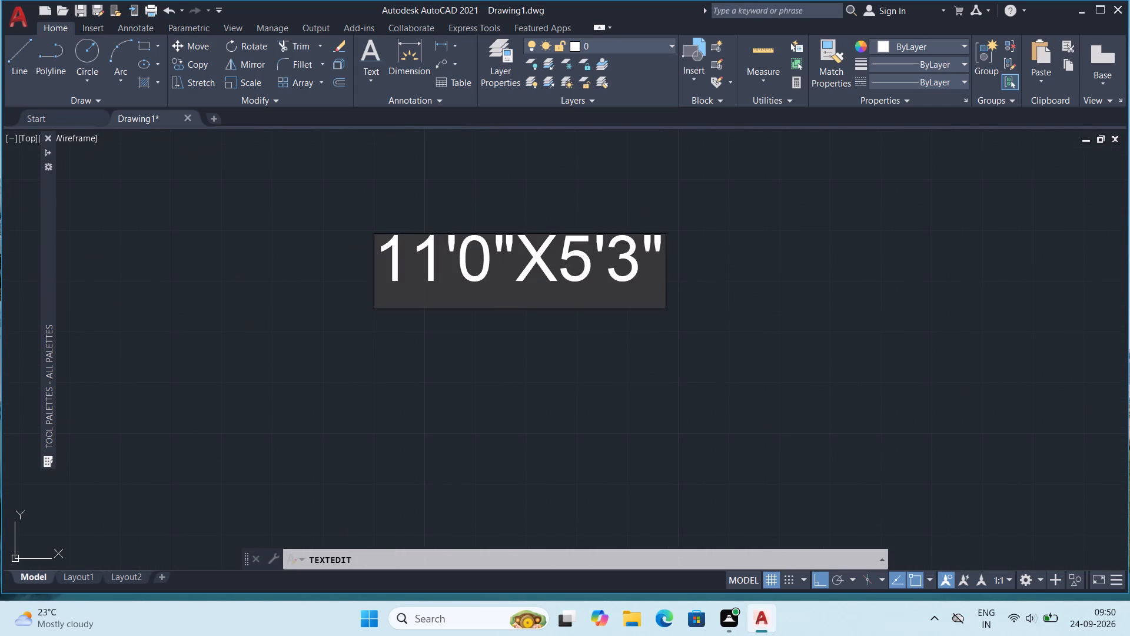
pyautogui.click(498, 260)
pyautogui.press('BackSpace')
pyautogui.press('8')
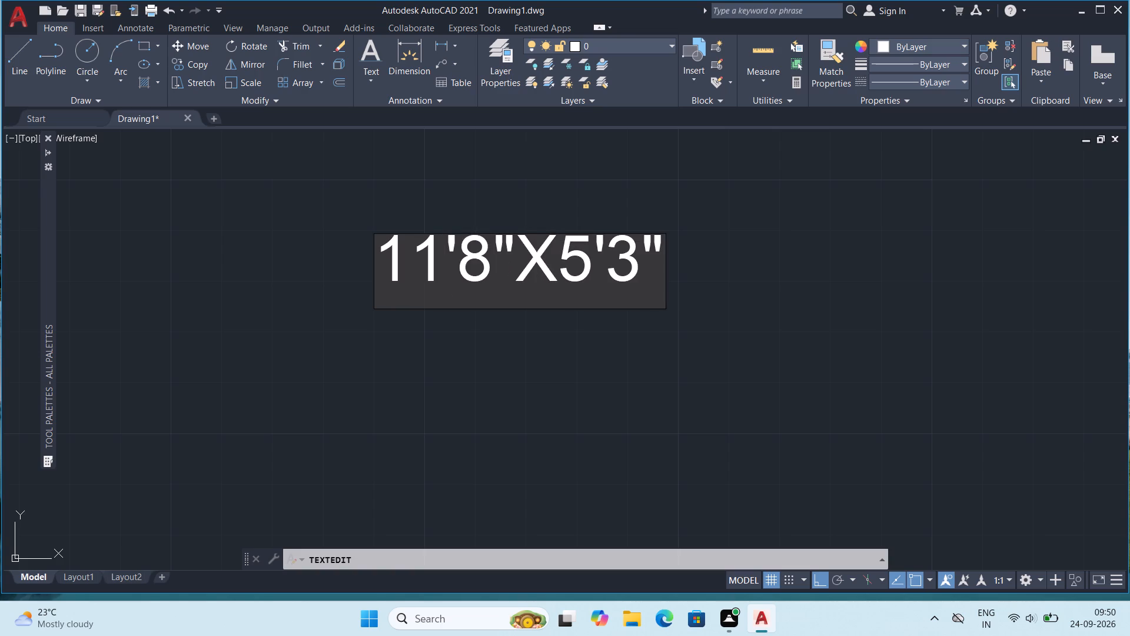
pyautogui.click(657, 282)
pyautogui.press('BackSpace')
pyautogui.press('BackSpace')
pyautogui.press('BackSpace')
pyautogui.press('BackSpace')
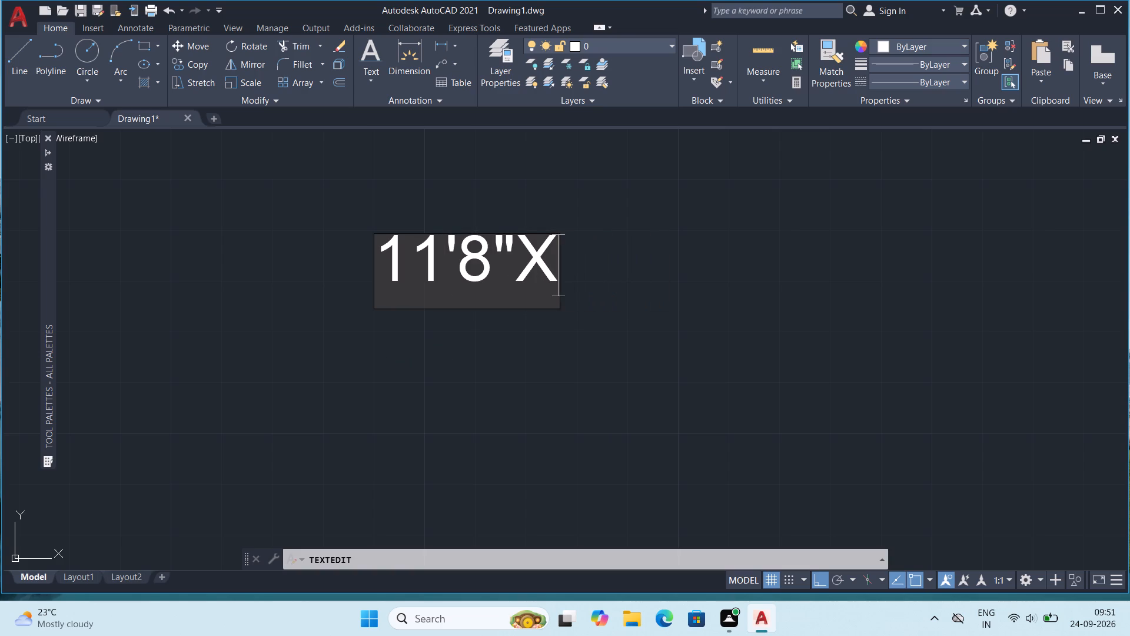
pyautogui.write("4'")
pyautogui.press('Return')
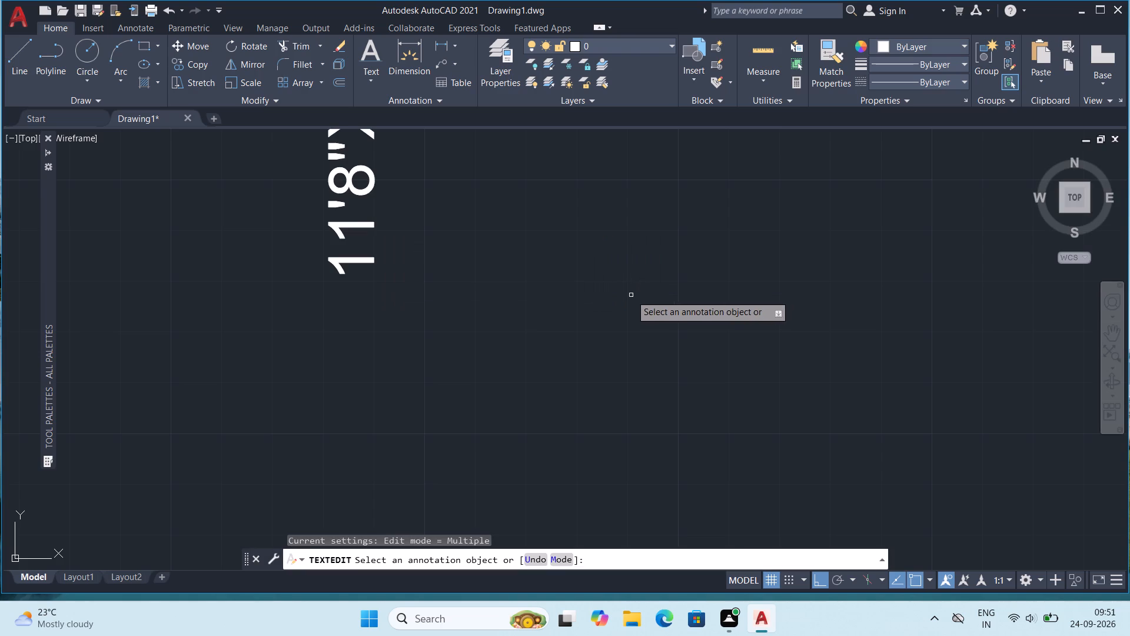
pyautogui.scroll(-4, 596, 353)
pyautogui.press('Escape')
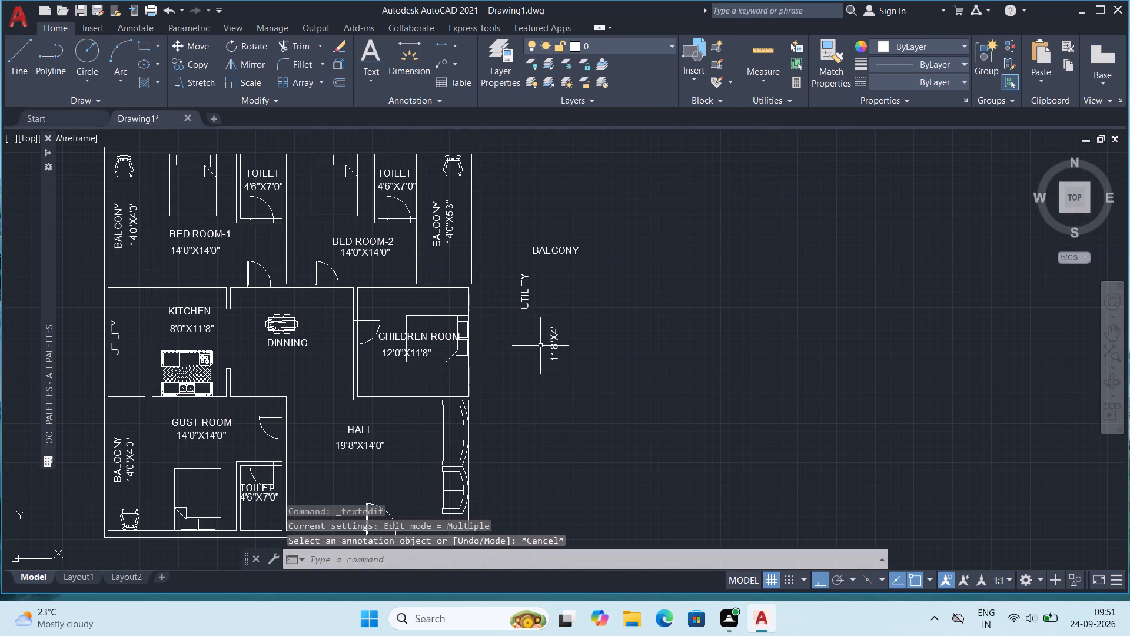
# Copy the vertical 11'8"X4' size label next to the UTILITY label beside KITCHEN.
pyautogui.click(552, 334)
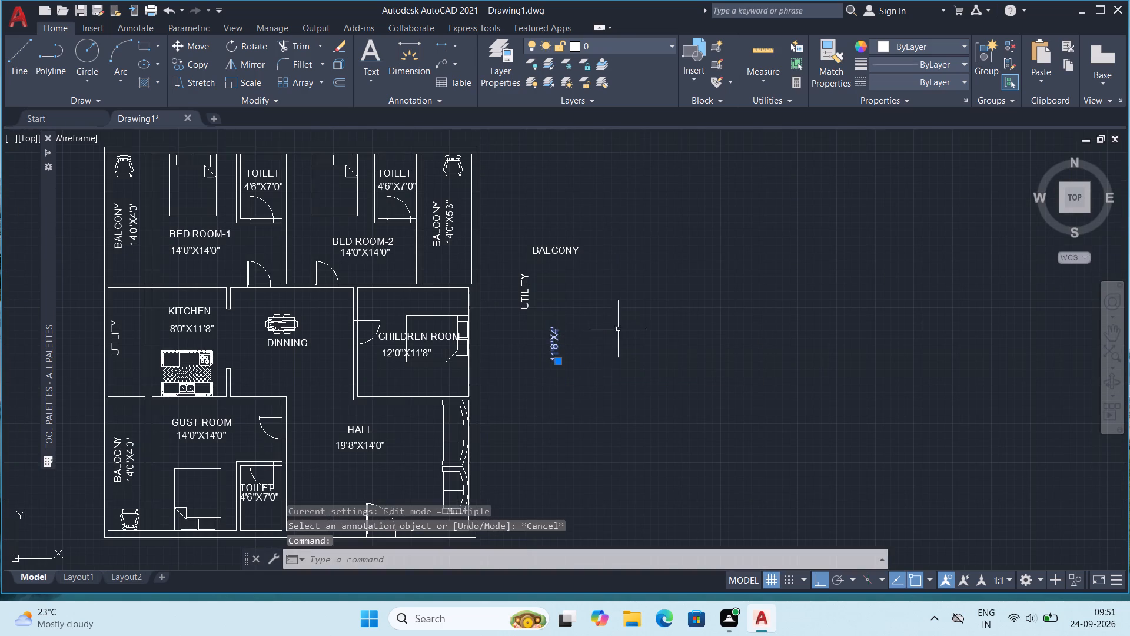
pyautogui.moveTo(458, 356); pyautogui.dragTo(608, 323, button='middle')
pyautogui.hotkey('ctrl', 'c')
pyautogui.hotkey('ctrl', 'v')
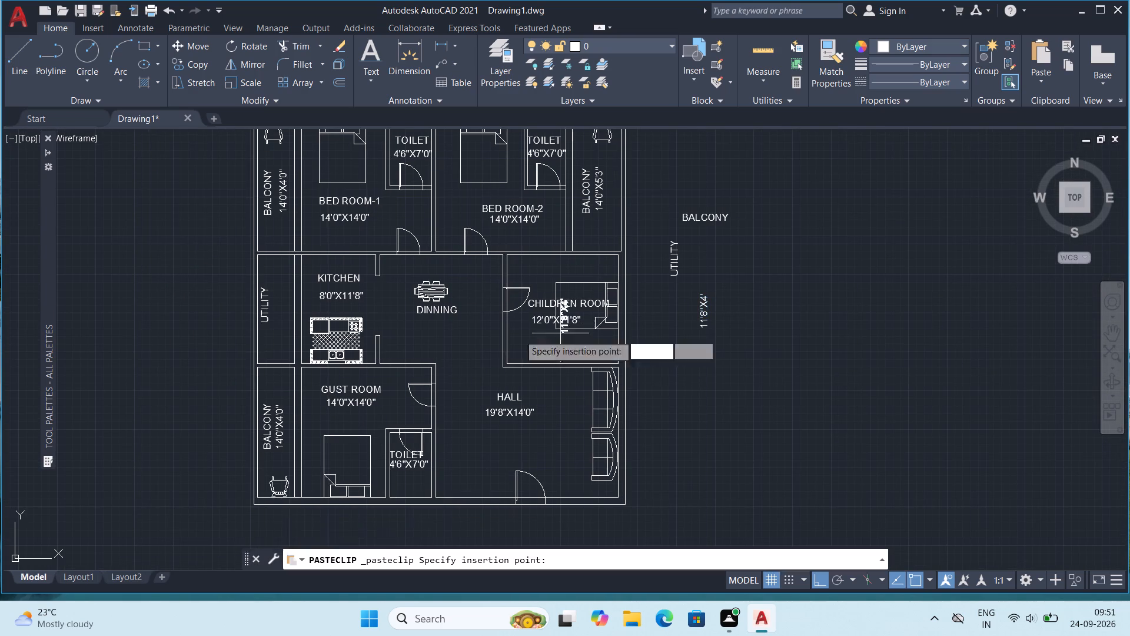
pyautogui.scroll(2, 254, 313)
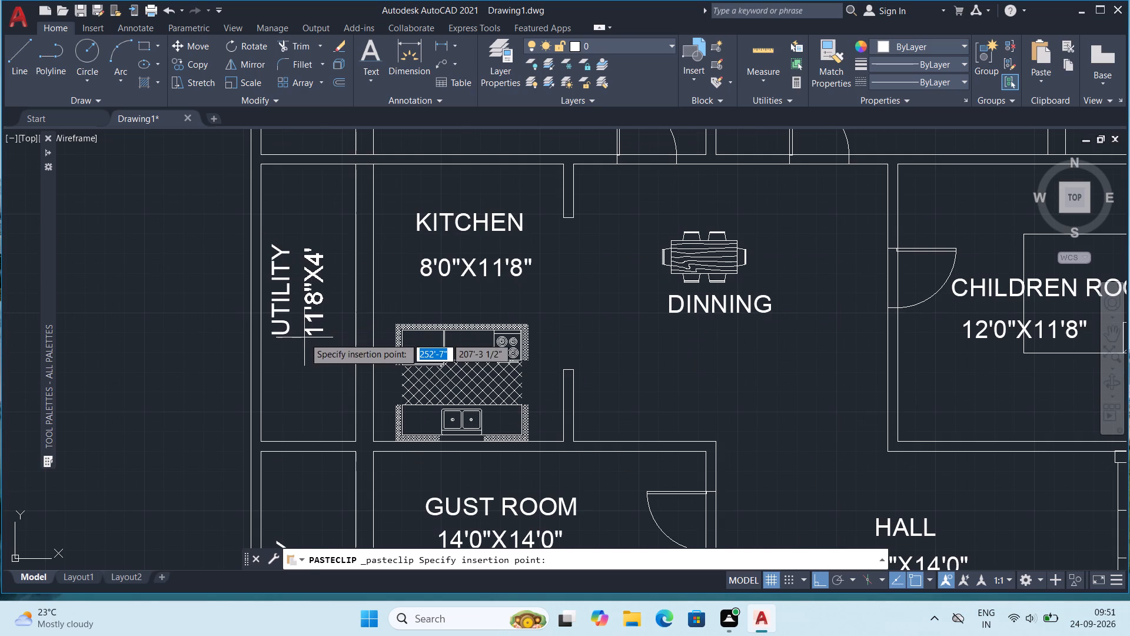
pyautogui.click(304, 337)
# Delete the spare BALCONY, UTILITY and 11'8"X4' labels outside the plan.
pyautogui.scroll(-2, 361, 327)
pyautogui.moveTo(526, 346); pyautogui.dragTo(540, 392, button='middle')
pyautogui.scroll(-1, 561, 367)
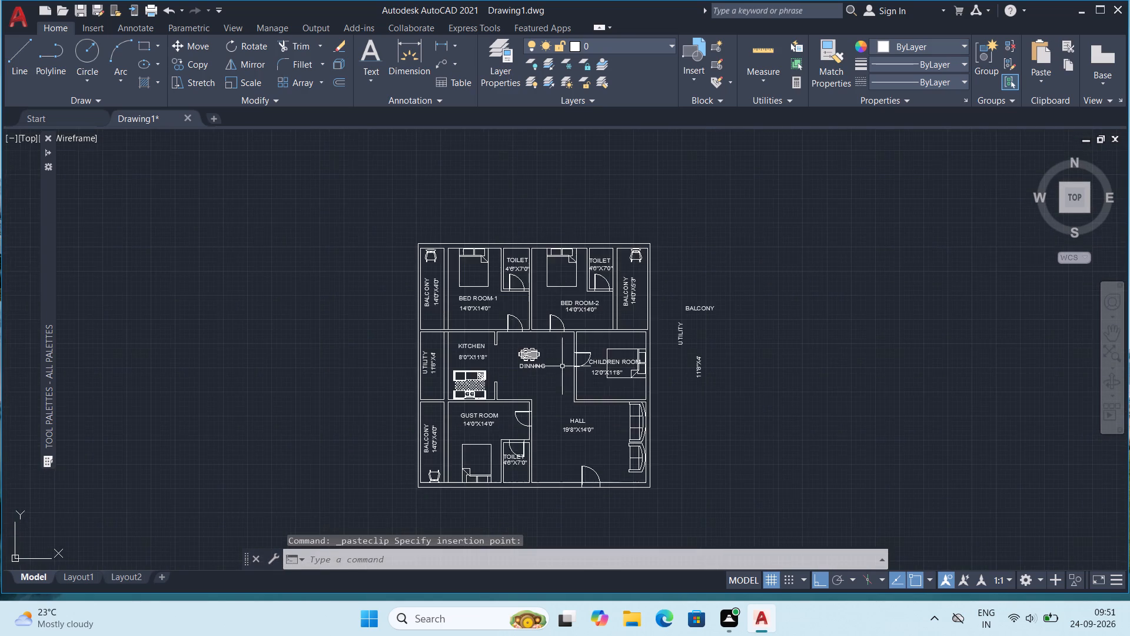
pyautogui.moveTo(630, 412); pyautogui.dragTo(579, 357, button='middle')
pyautogui.scroll(2, 628, 270)
pyautogui.click(826, 184)
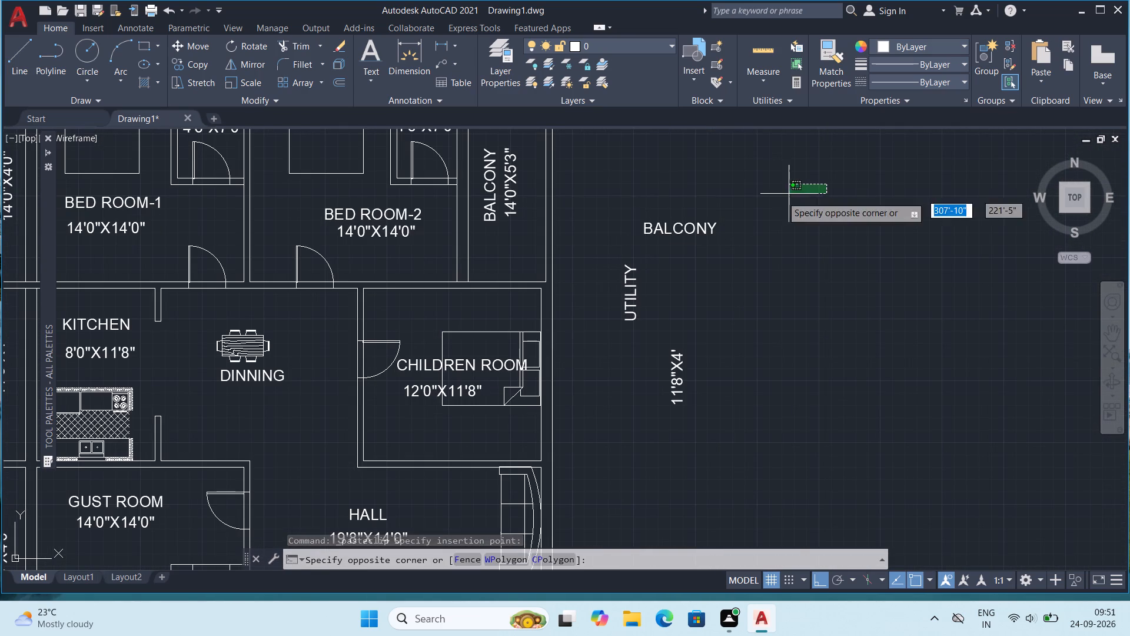
pyautogui.click(617, 440)
pyautogui.press('Delete')
# Look over the whole labelled floor plan, including the rooms, balconies and utility.
pyautogui.scroll(-2, 589, 403)
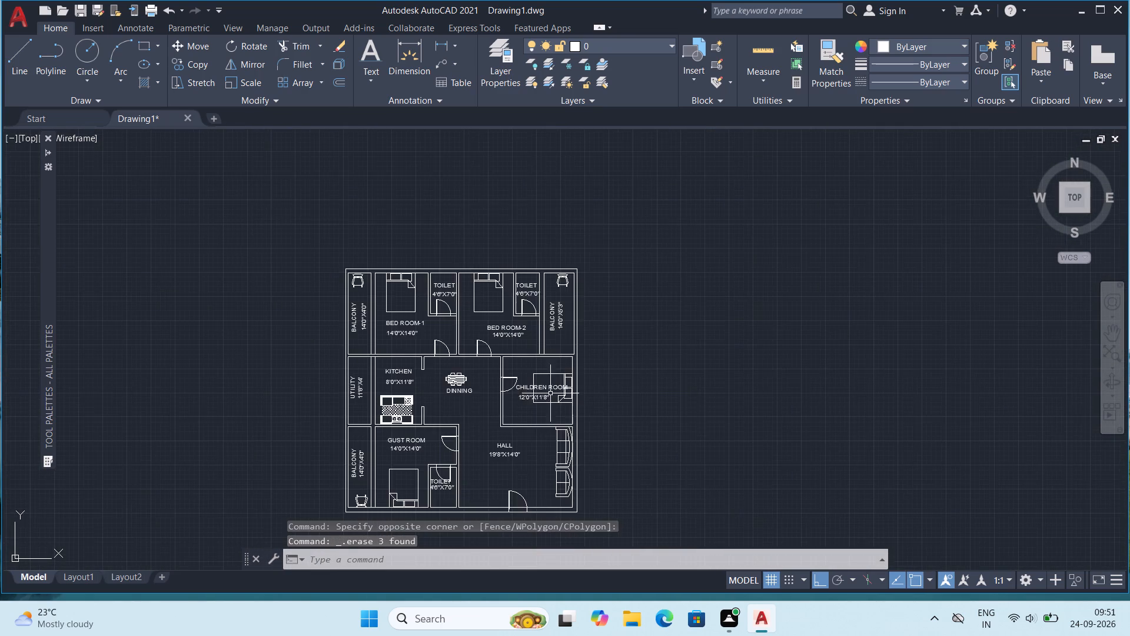
pyautogui.moveTo(460, 428); pyautogui.dragTo(542, 298, button='middle')
pyautogui.scroll(1, 550, 317)
pyautogui.moveTo(604, 293); pyautogui.dragTo(603, 421, button='middle')
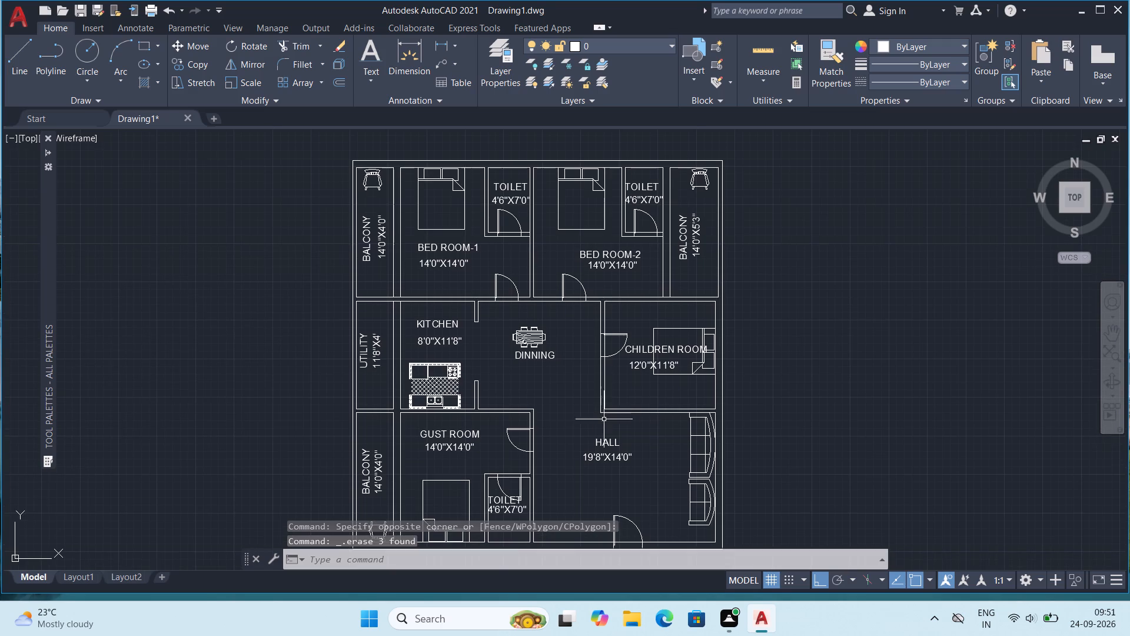
pyautogui.moveTo(366, 273); pyautogui.dragTo(425, 270, button='middle')
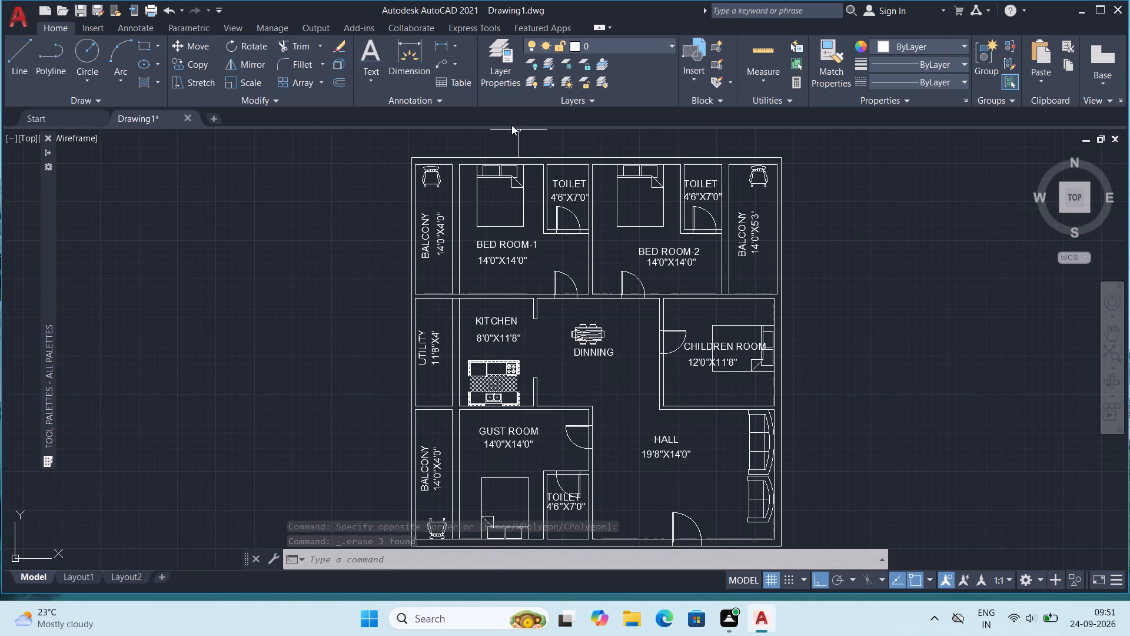
pyautogui.moveTo(411, 210); pyautogui.dragTo(338, 266, button='middle')
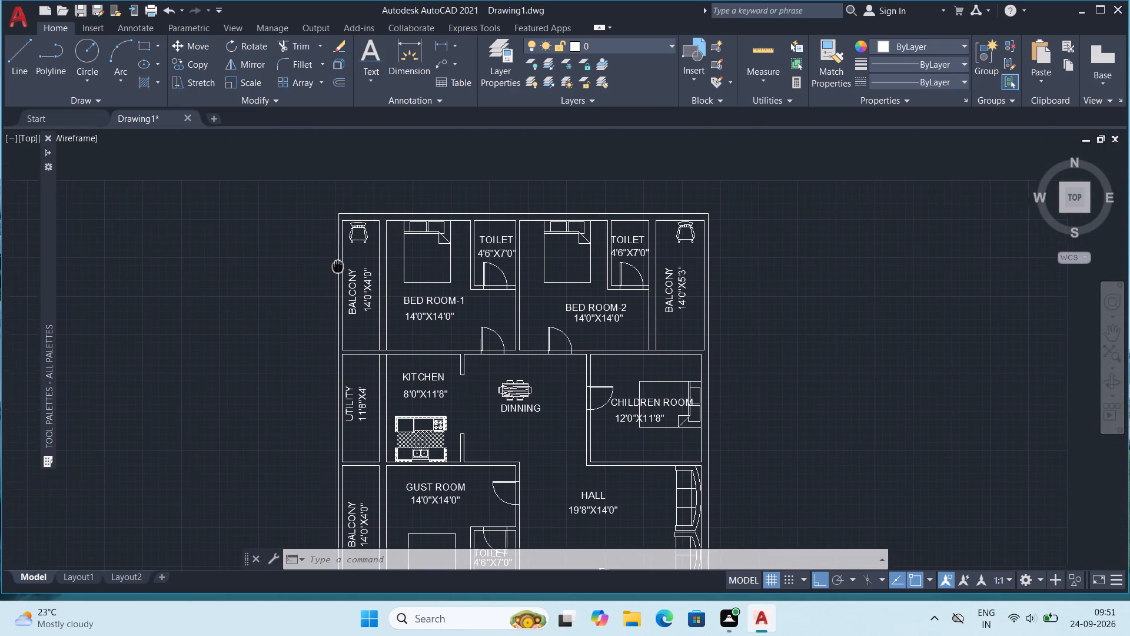
pyautogui.moveTo(338, 266); pyautogui.dragTo(336, 266, button='middle')
pyautogui.moveTo(382, 313); pyautogui.dragTo(468, 221, button='middle')
pyautogui.scroll(1, 477, 204)
pyautogui.scroll(-2, 491, 204)
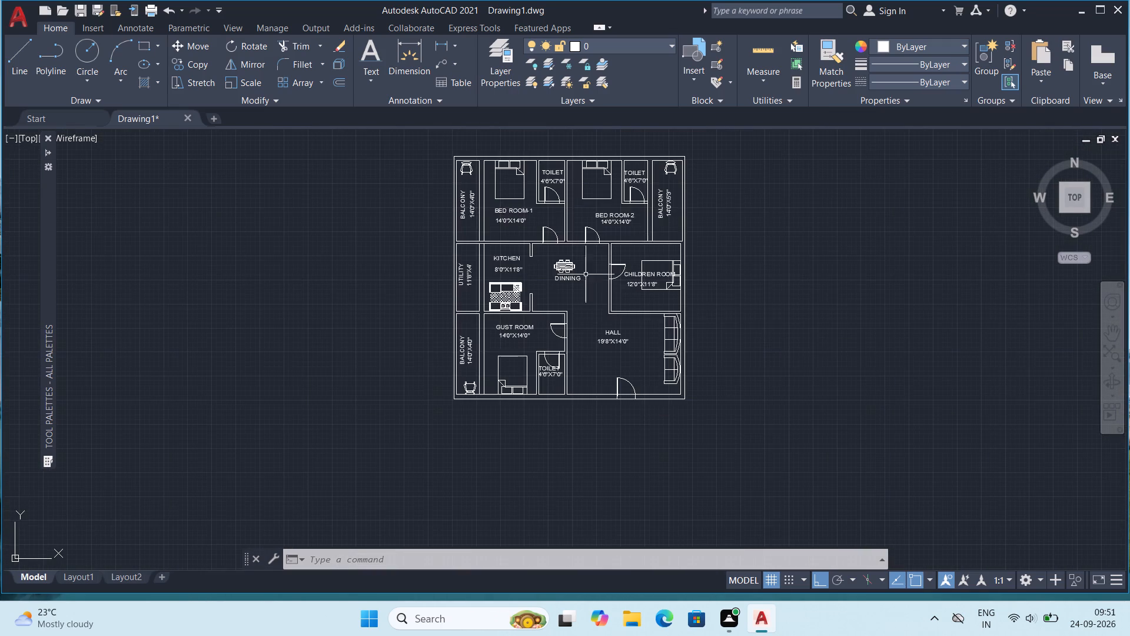
# Draw two short lines across the wall between BED ROOM-1 and its balcony, one at the wall's midpoint and one nearer the utility.
pyautogui.scroll(1, 567, 276)
pyautogui.scroll(2, 541, 194)
pyautogui.moveTo(519, 182); pyautogui.dragTo(639, 362, button='middle')
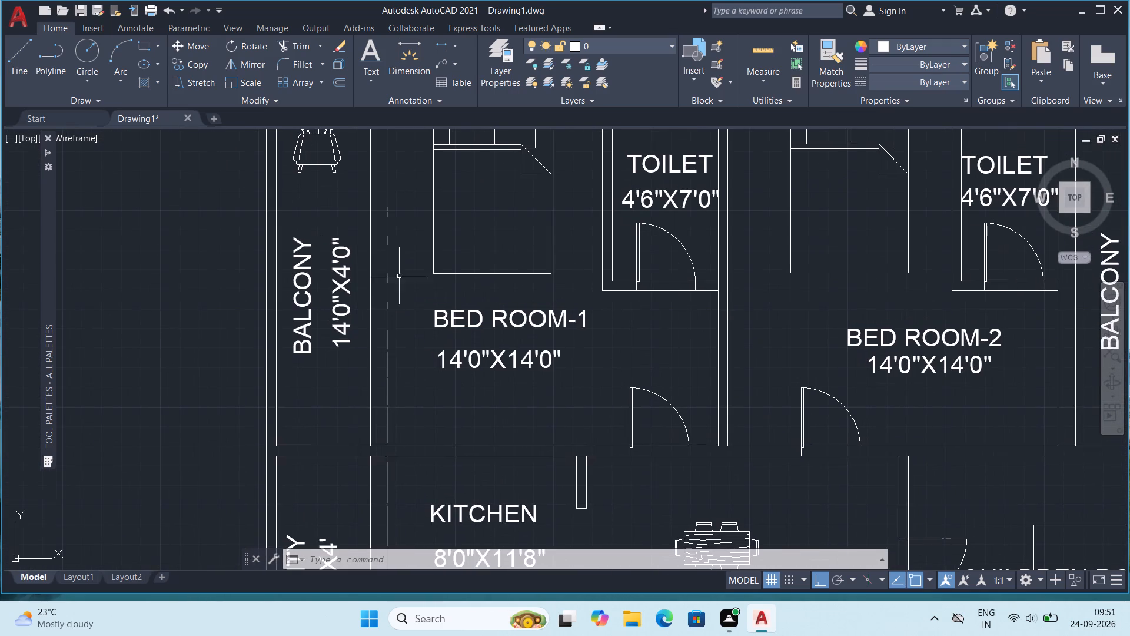
pyautogui.moveTo(423, 223); pyautogui.dragTo(463, 339, button='middle')
pyautogui.scroll(-1, 455, 296)
pyautogui.press('l')
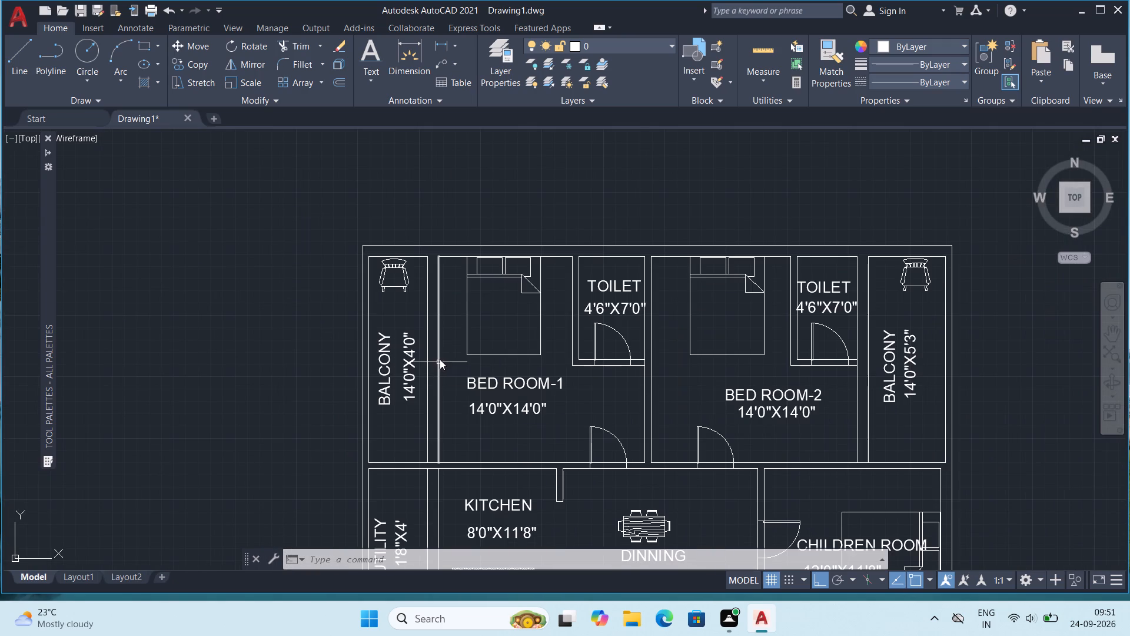
pyautogui.press('Return')
pyautogui.moveTo(414, 379); pyautogui.dragTo(412, 297, button='middle')
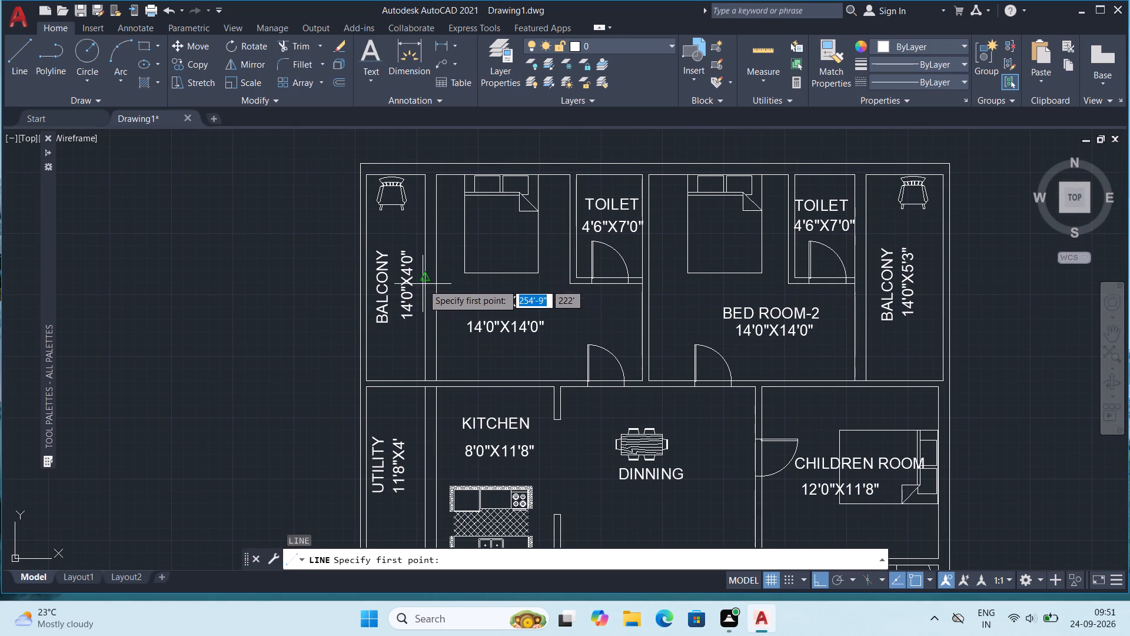
pyautogui.click(423, 277)
pyautogui.click(438, 277)
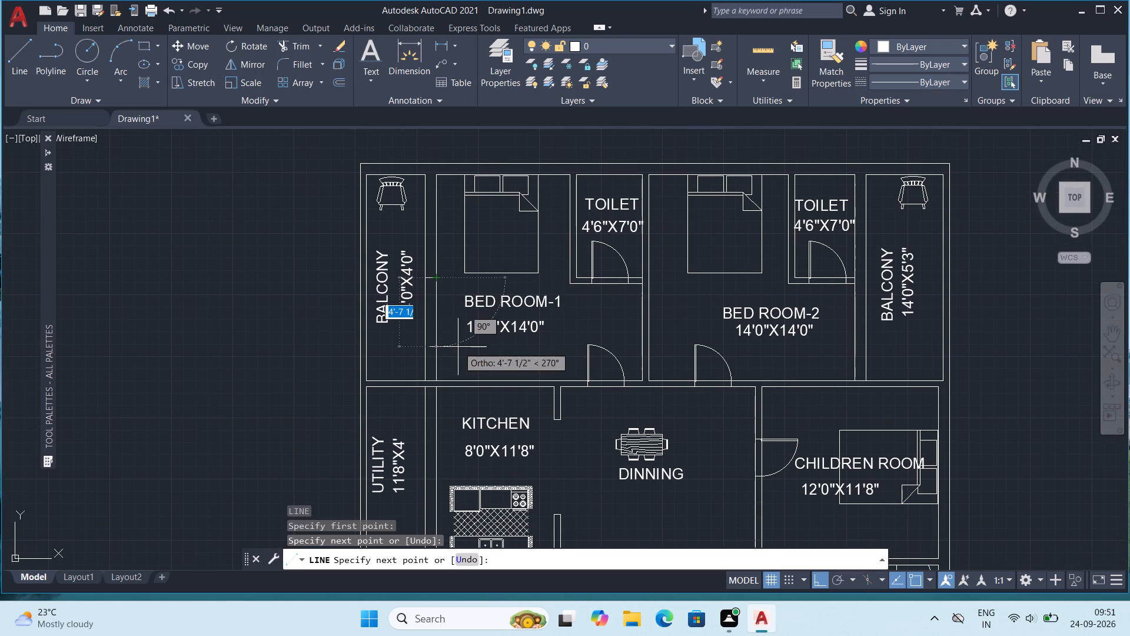
pyautogui.press('Escape')
pyautogui.press('l')
pyautogui.press('Return')
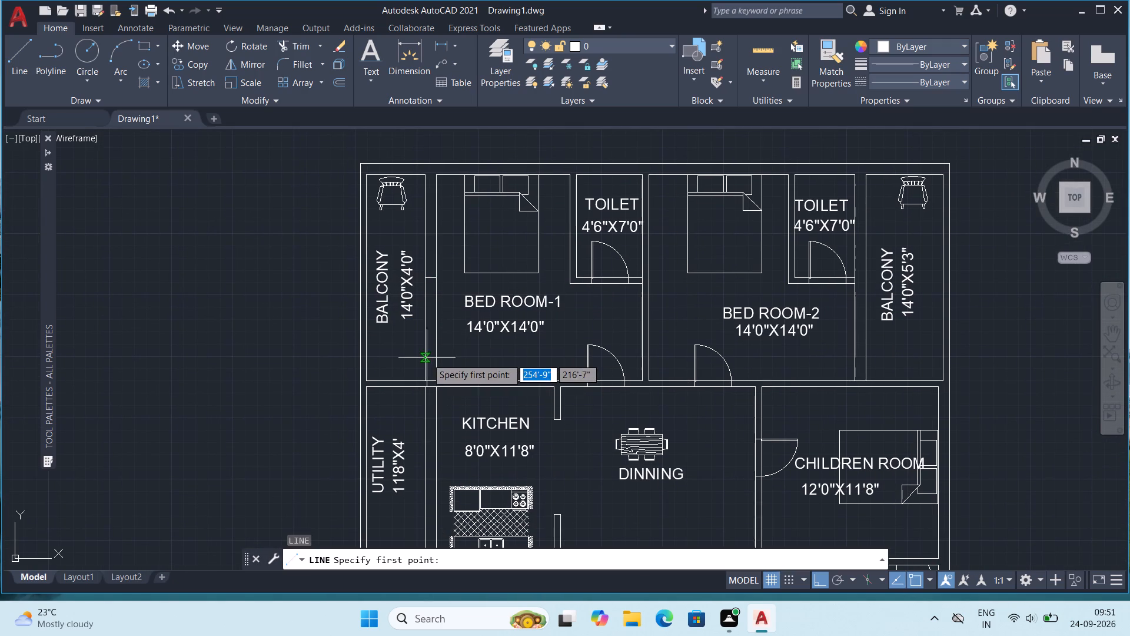
pyautogui.click(424, 363)
pyautogui.click(440, 356)
pyautogui.press('Escape')
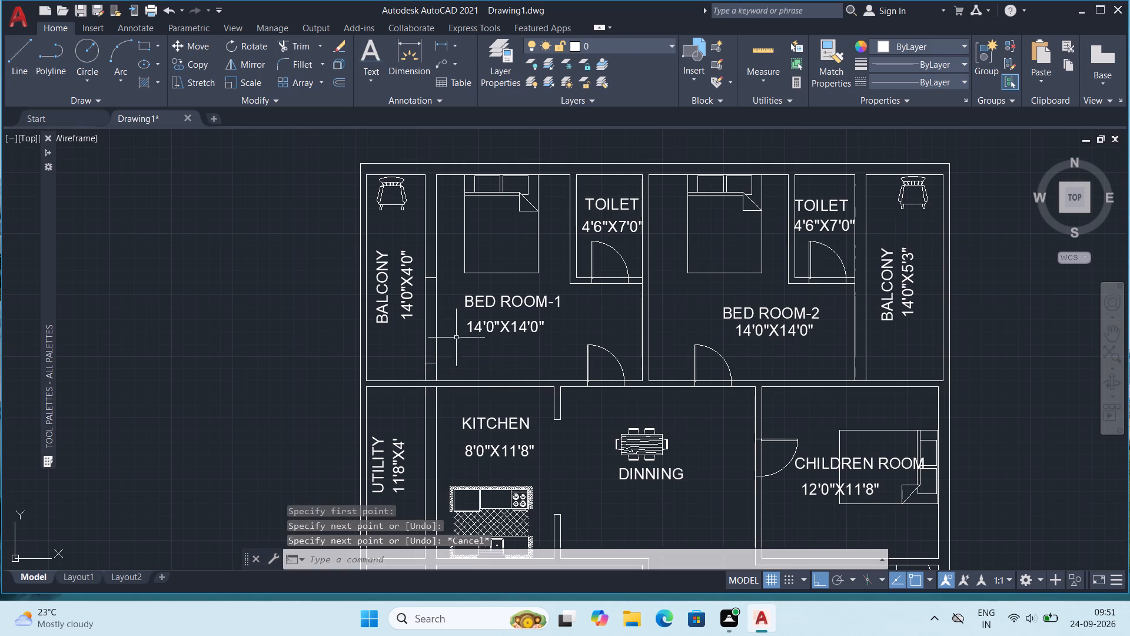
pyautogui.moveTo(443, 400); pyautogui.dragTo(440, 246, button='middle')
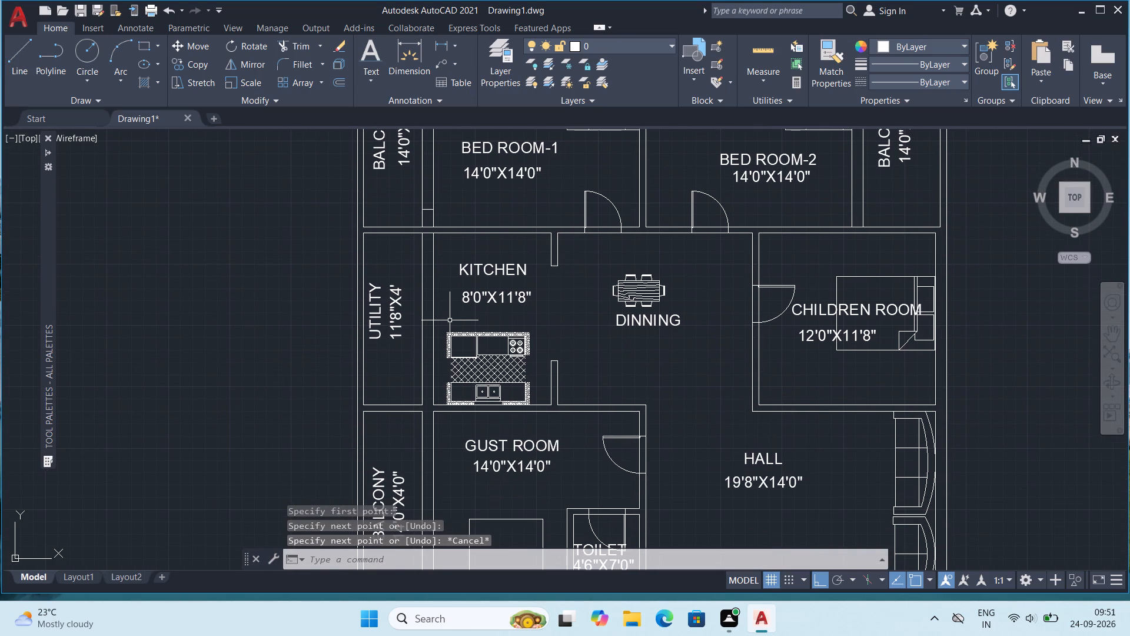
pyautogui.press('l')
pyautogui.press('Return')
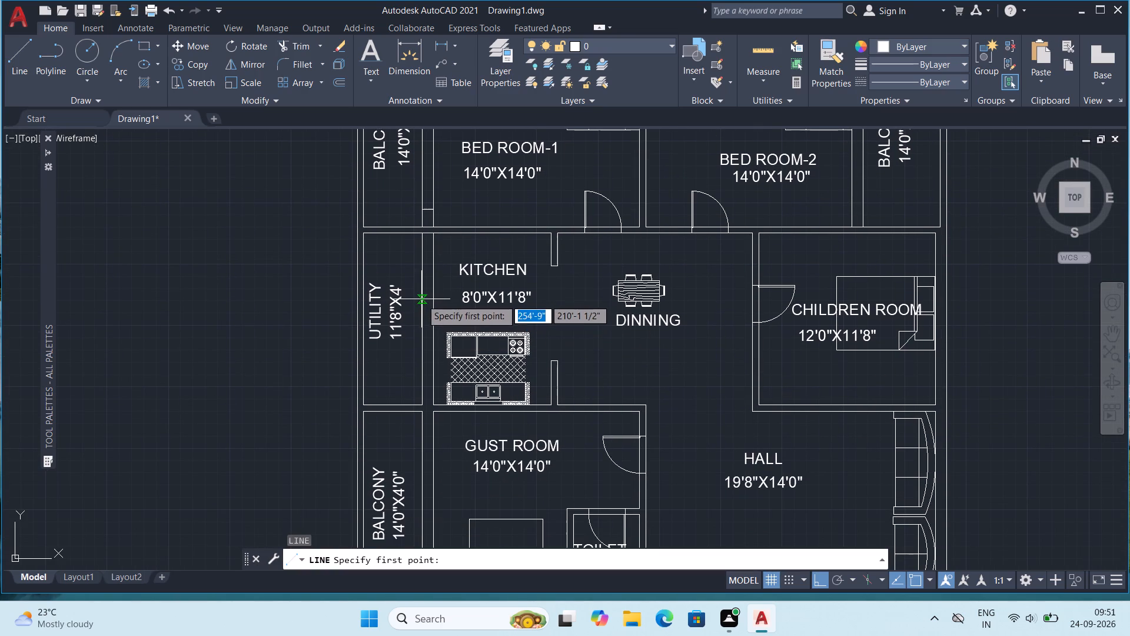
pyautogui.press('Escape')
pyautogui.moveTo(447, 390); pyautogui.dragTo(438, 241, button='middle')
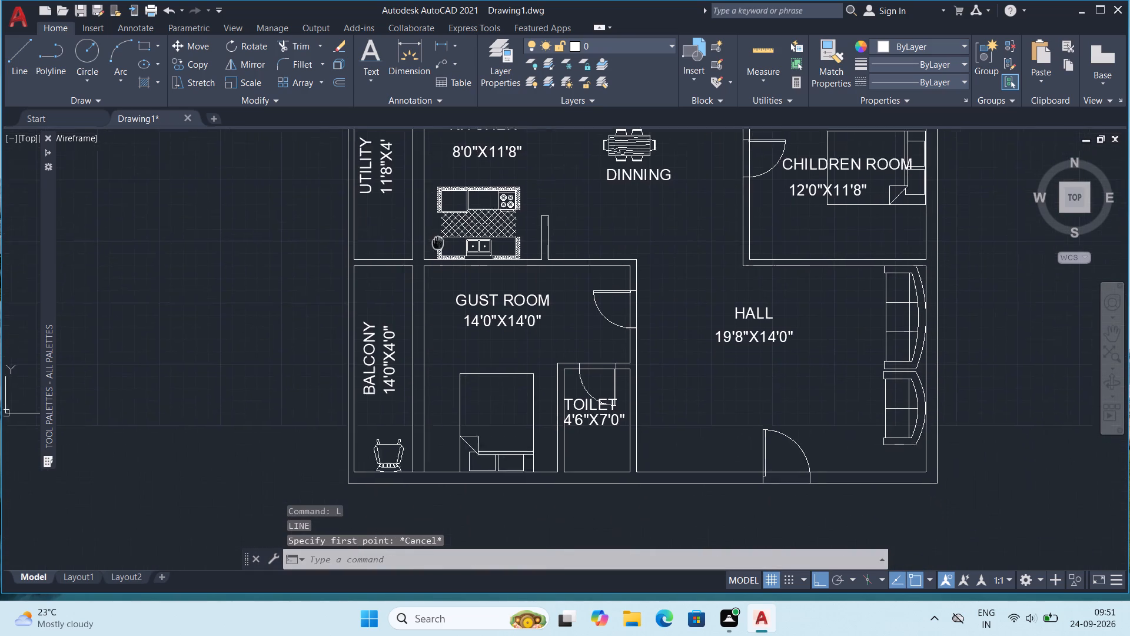
# Draw two short lines across the wall between GUST ROOM and its balcony, one nearer the utility and one beside the bed.
pyautogui.moveTo(438, 241); pyautogui.dragTo(435, 206, button='middle')
pyautogui.press('l')
pyautogui.press('Return')
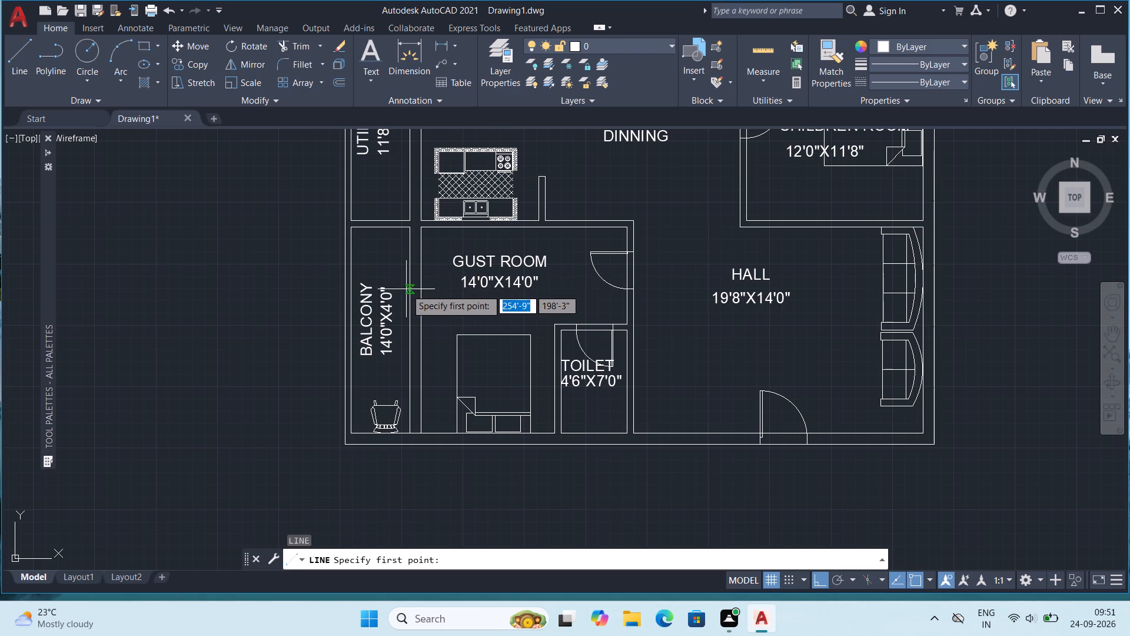
pyautogui.click(409, 285)
pyautogui.click(421, 284)
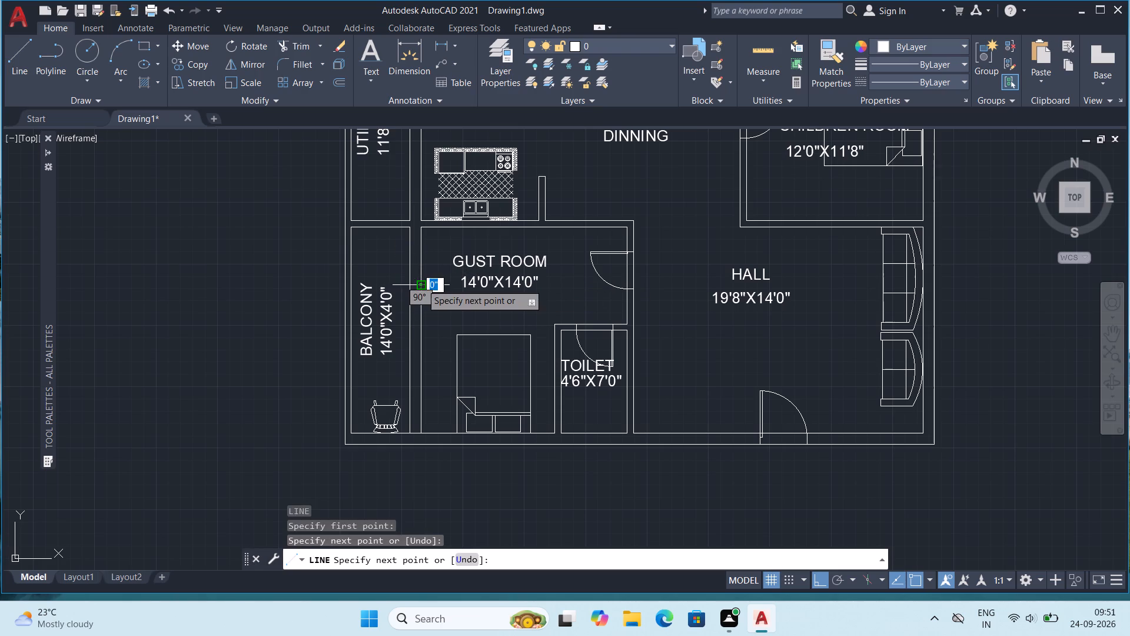
pyautogui.press('Escape')
pyautogui.press('l')
pyautogui.press('Return')
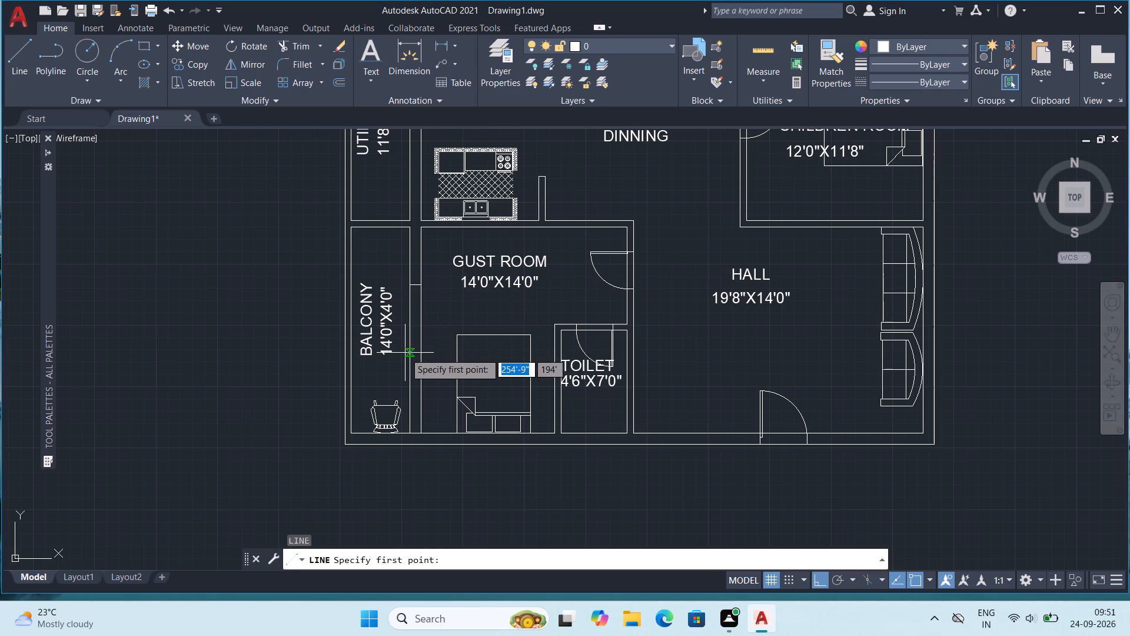
pyautogui.click(410, 353)
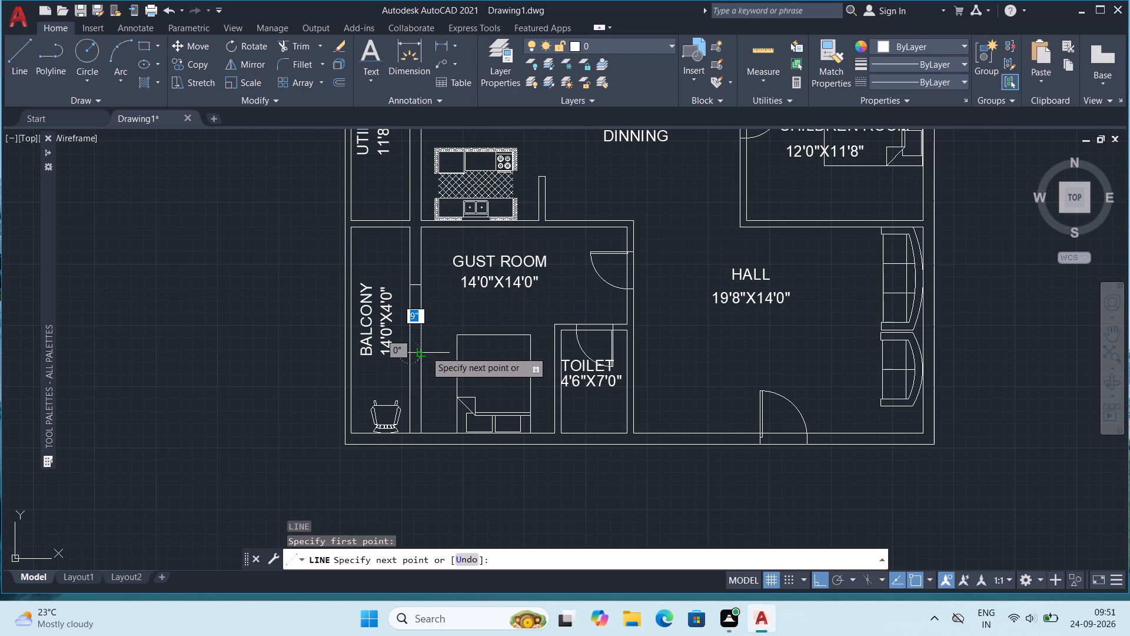
pyautogui.click(426, 351)
pyautogui.press('Escape')
# Draw two short lines across the wall between BED ROOM-2 and its balcony, one below the toilet and one nearer CHILDREN ROOM.
pyautogui.moveTo(464, 430); pyautogui.dragTo(368, 538, button='middle')
pyautogui.scroll(-1, 640, 307)
pyautogui.moveTo(693, 269); pyautogui.dragTo(685, 297, button='middle')
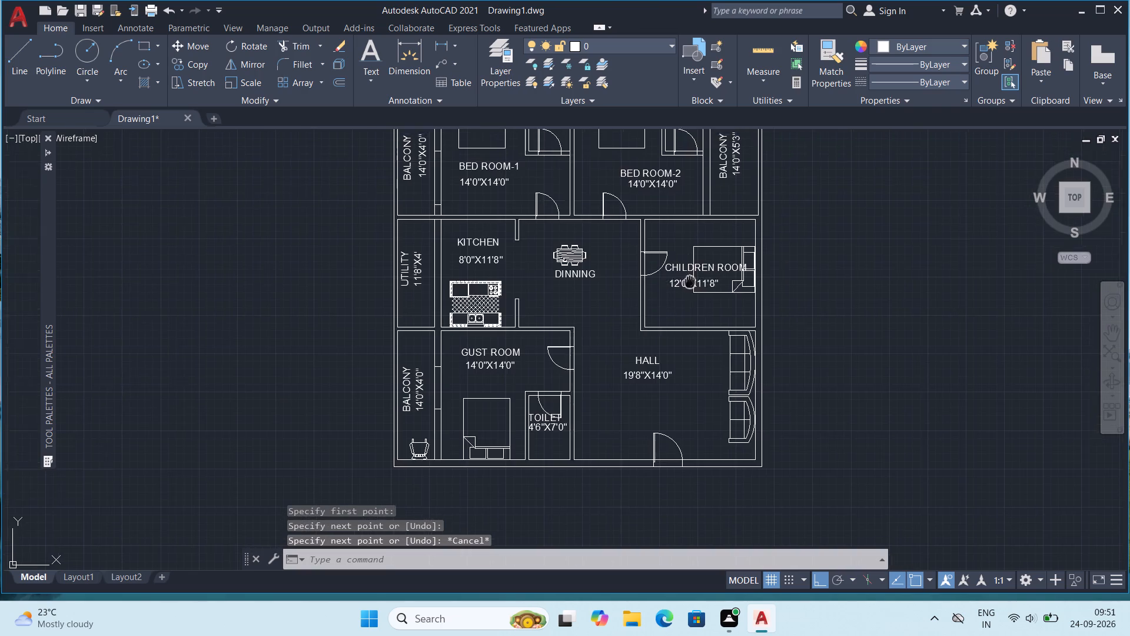
pyautogui.moveTo(685, 297); pyautogui.dragTo(647, 444, button='middle')
pyautogui.scroll(2, 677, 353)
pyautogui.scroll(-1, 678, 343)
pyautogui.press('l')
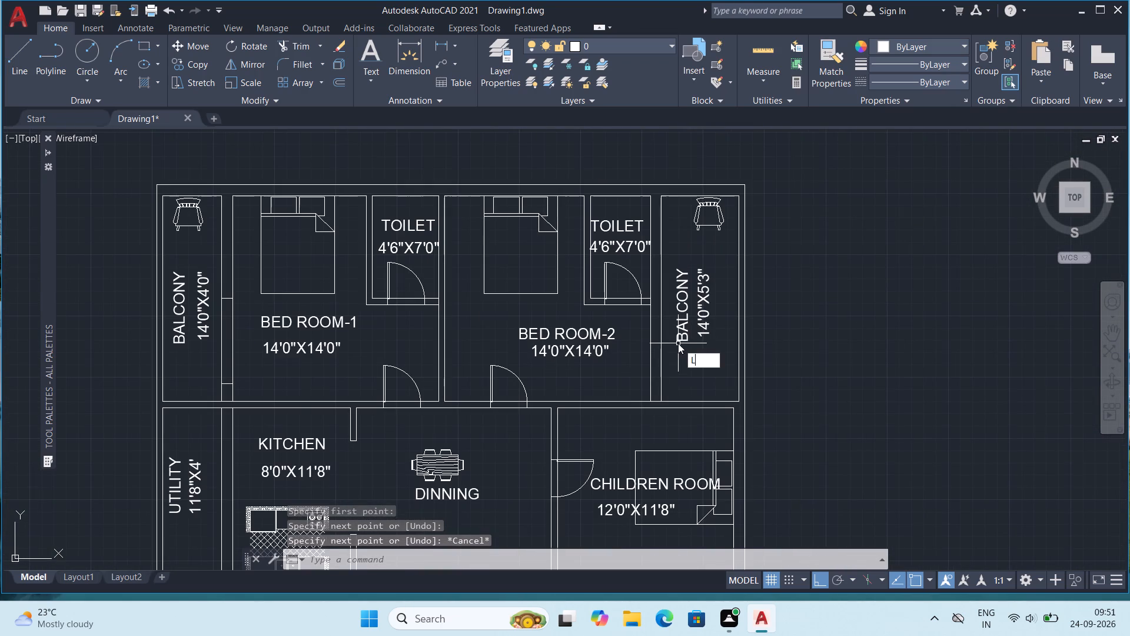
pyautogui.press('Return')
pyautogui.click(650, 323)
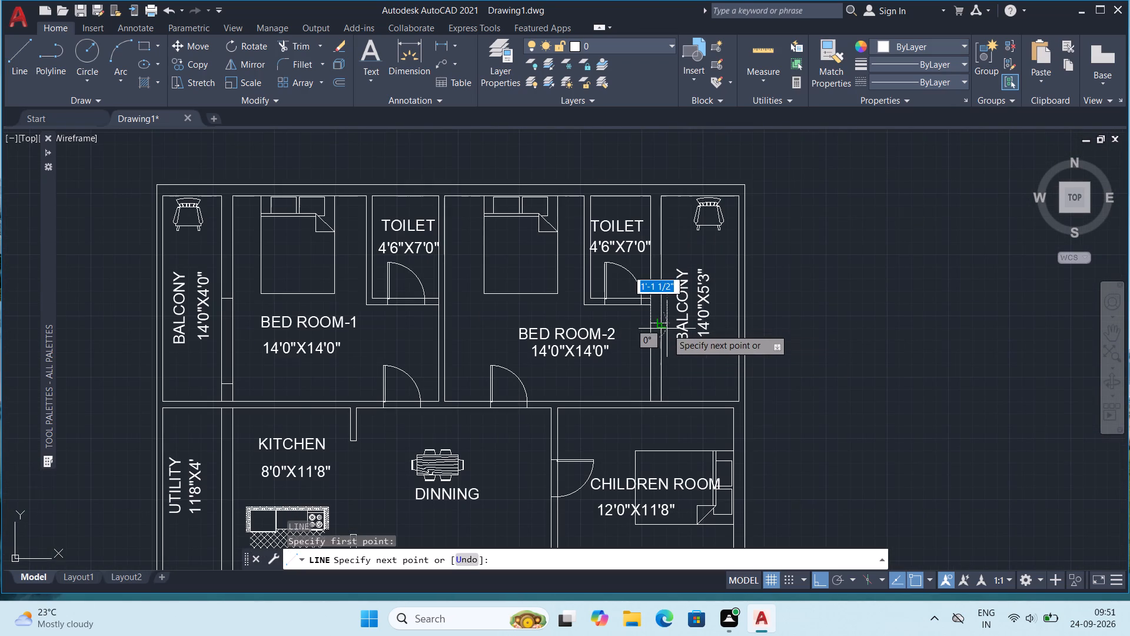
pyautogui.click(658, 323)
pyautogui.press('Escape')
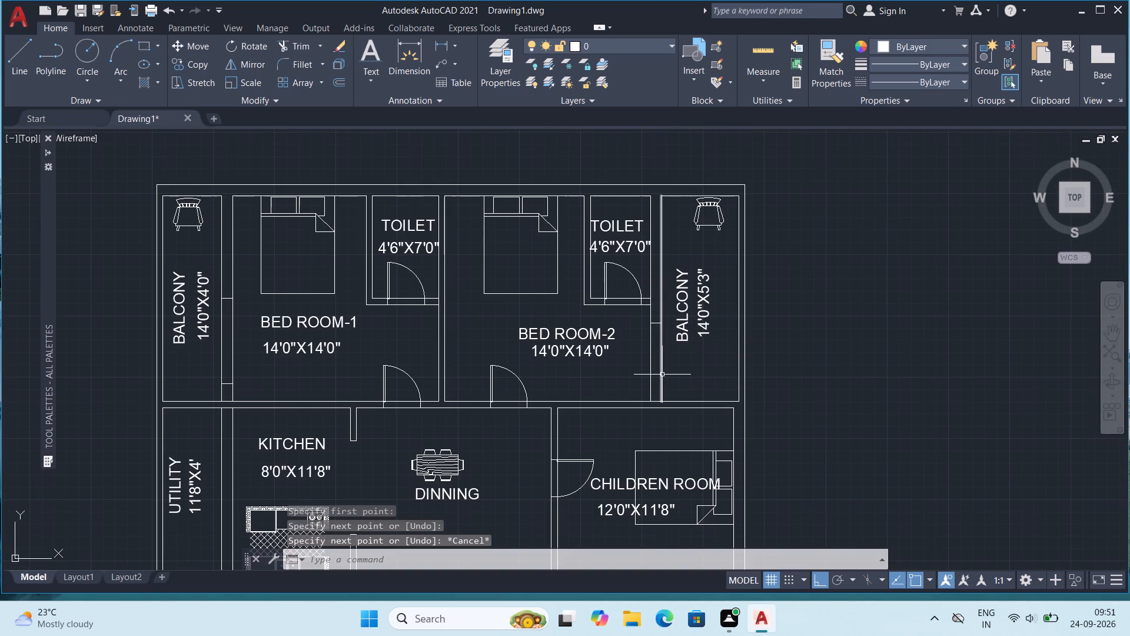
pyautogui.press('l')
pyautogui.press('Return')
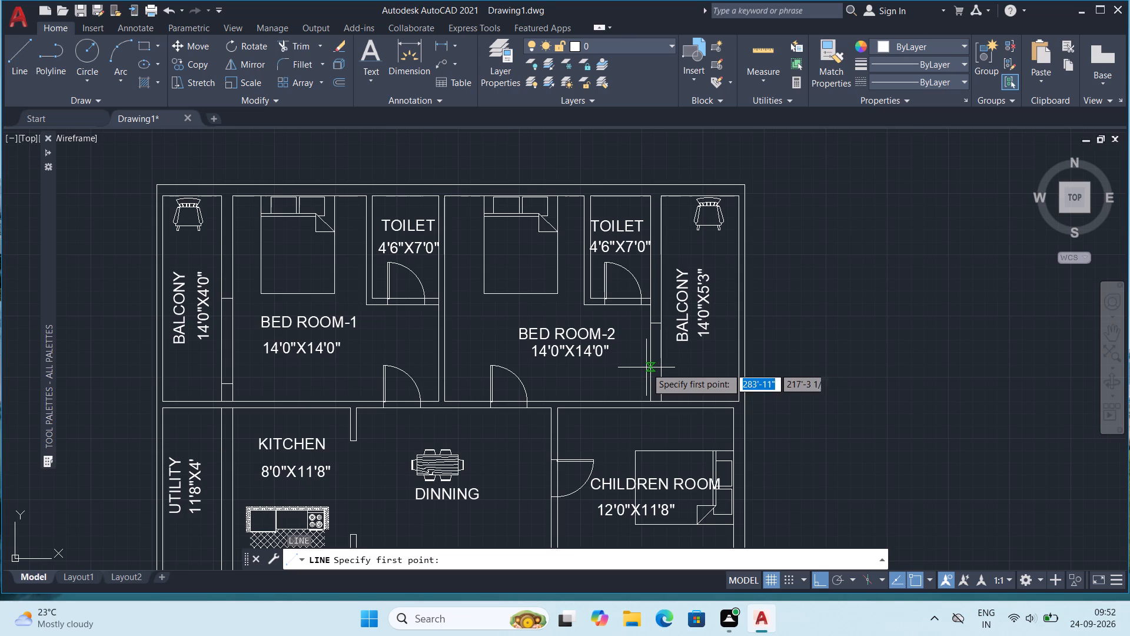
pyautogui.click(648, 373)
pyautogui.click(660, 372)
pyautogui.scroll(-2, 667, 356)
pyautogui.moveTo(667, 359); pyautogui.dragTo(672, 336, button='middle')
pyautogui.scroll(1, 667, 359)
pyautogui.press('Escape')
# Look over the opening marks in the balcony walls and the whole floor plan.
pyautogui.scroll(2, 677, 334)
pyautogui.moveTo(634, 331); pyautogui.dragTo(725, 313, button='middle')
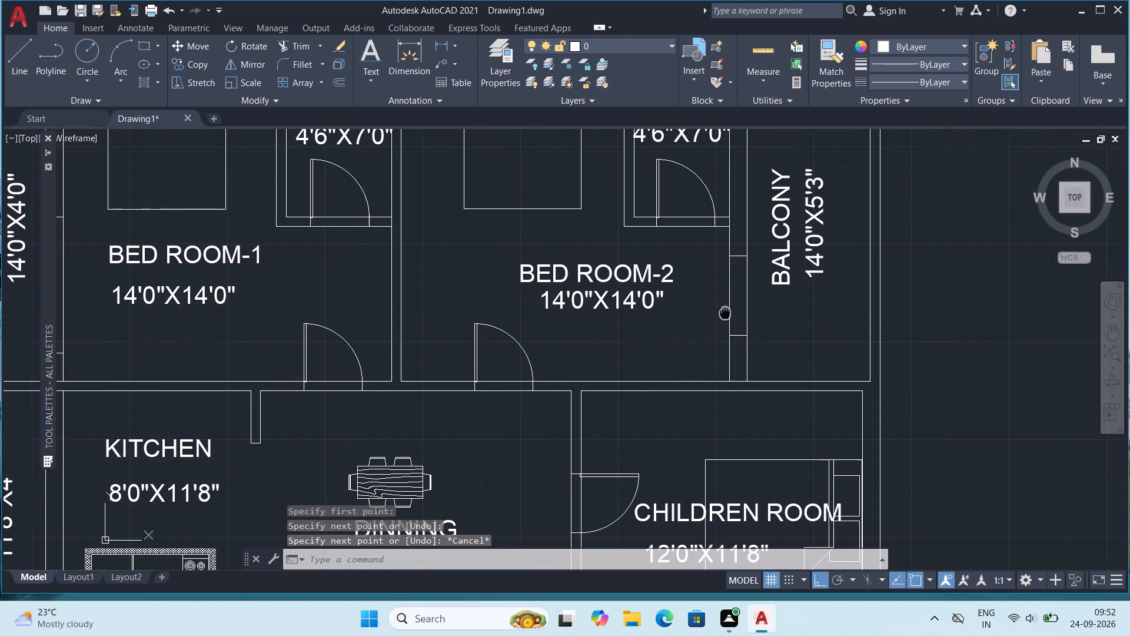
pyautogui.moveTo(725, 313); pyautogui.dragTo(726, 312, button='middle')
pyautogui.moveTo(577, 320); pyautogui.dragTo(767, 320, button='middle')
pyautogui.scroll(-1, 373, 301)
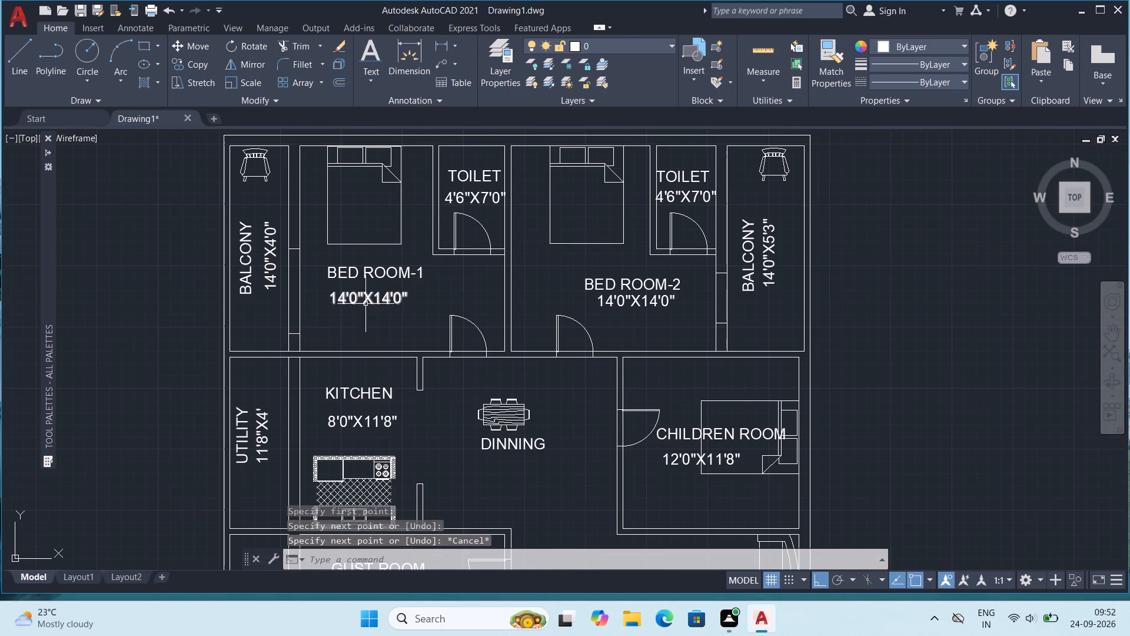
pyautogui.moveTo(291, 293); pyautogui.dragTo(285, 271, button='middle')
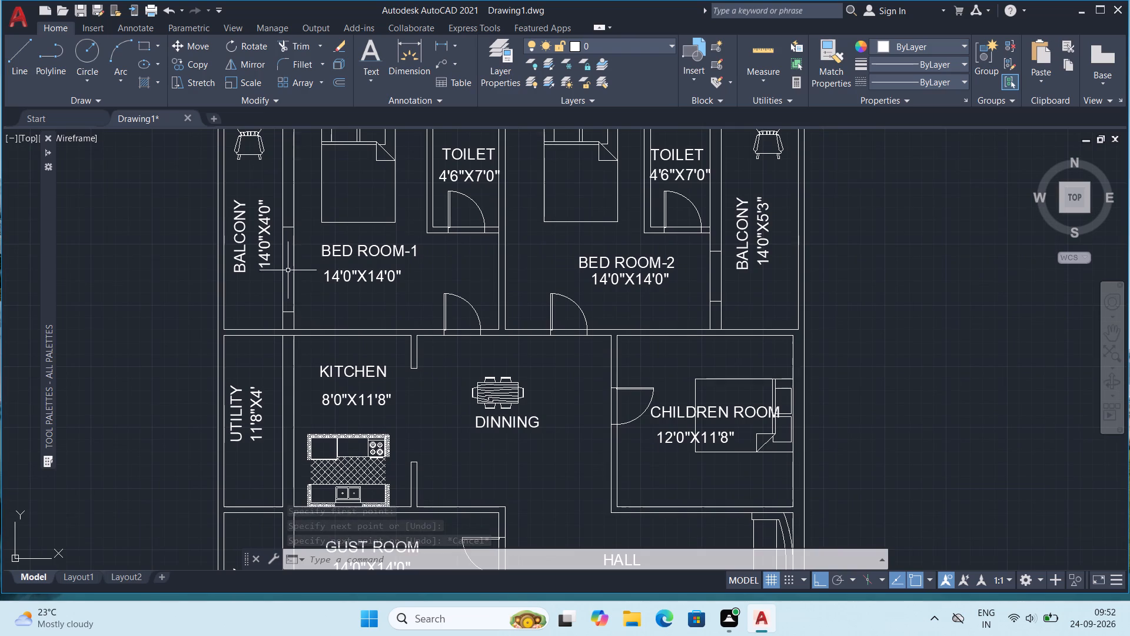
pyautogui.moveTo(265, 301); pyautogui.dragTo(291, 268, button='middle')
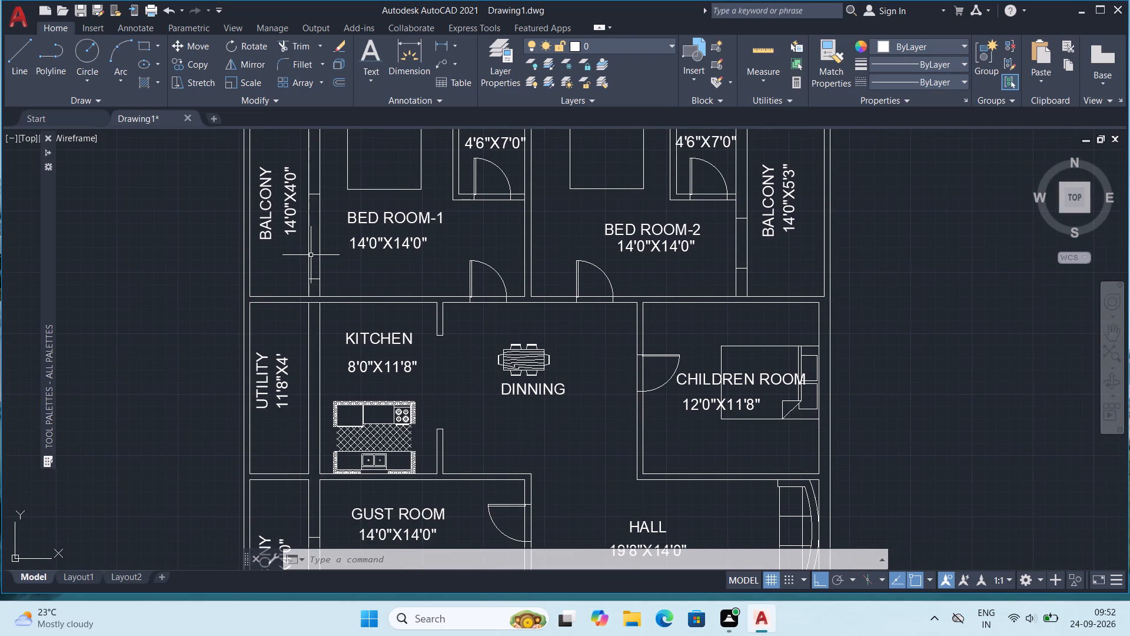
pyautogui.moveTo(257, 284); pyautogui.dragTo(436, 290, button='middle')
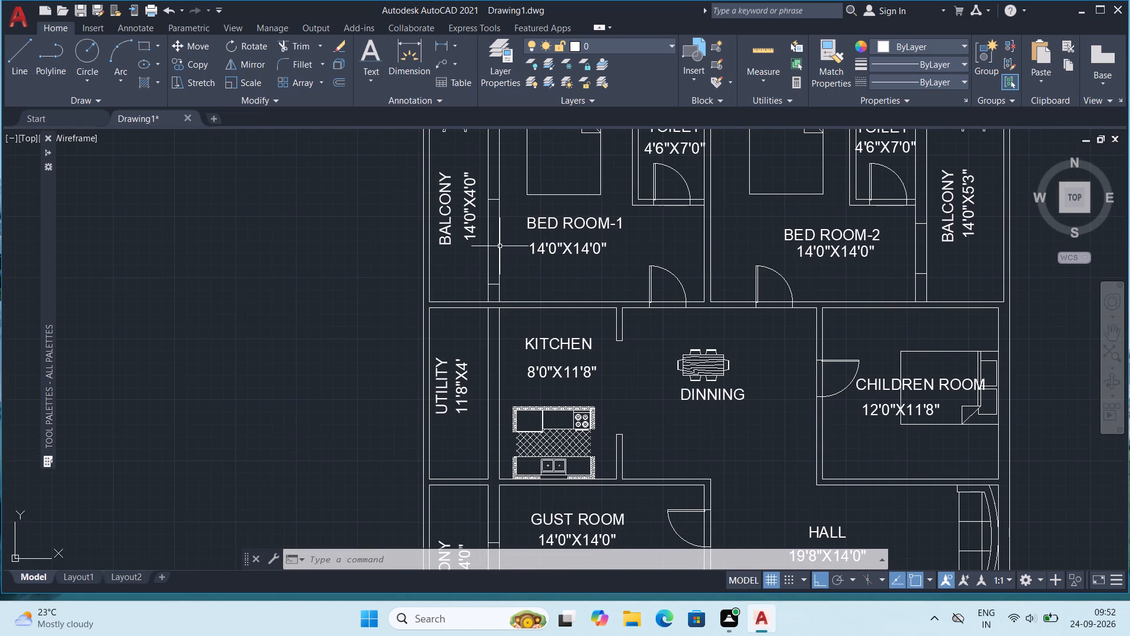
pyautogui.scroll(-1, 497, 253)
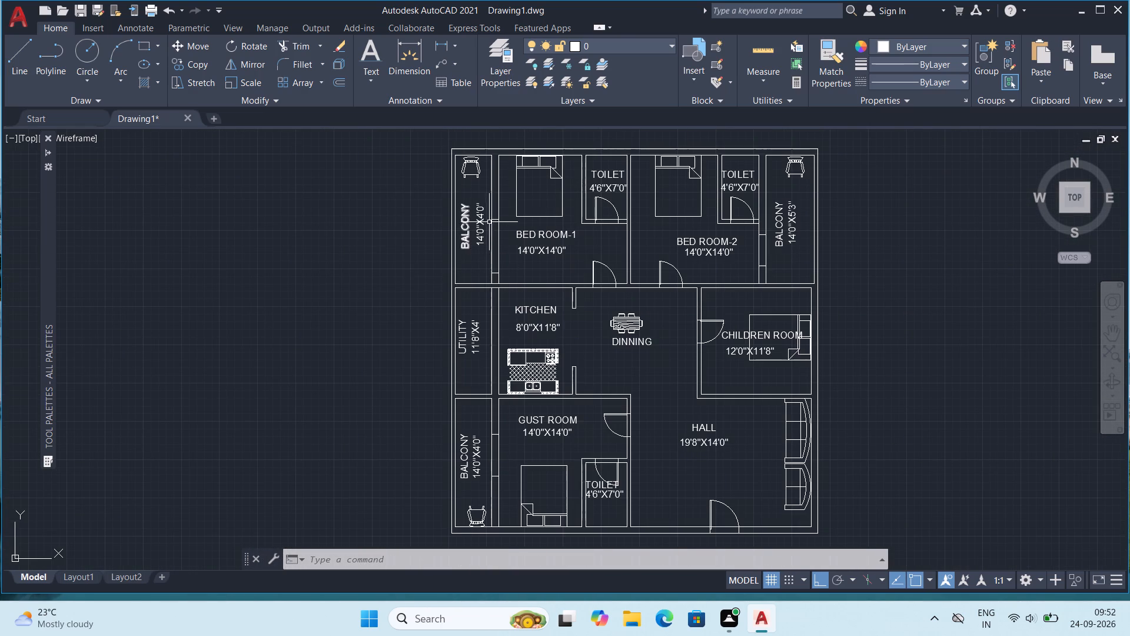
# Copy BED ROOM-1's TOILET label to the empty area beside the plan and change the copy's text to SL D.
pyautogui.click(614, 171)
pyautogui.hotkey('ctrl', 'c')
pyautogui.hotkey('ctrl', 'v')
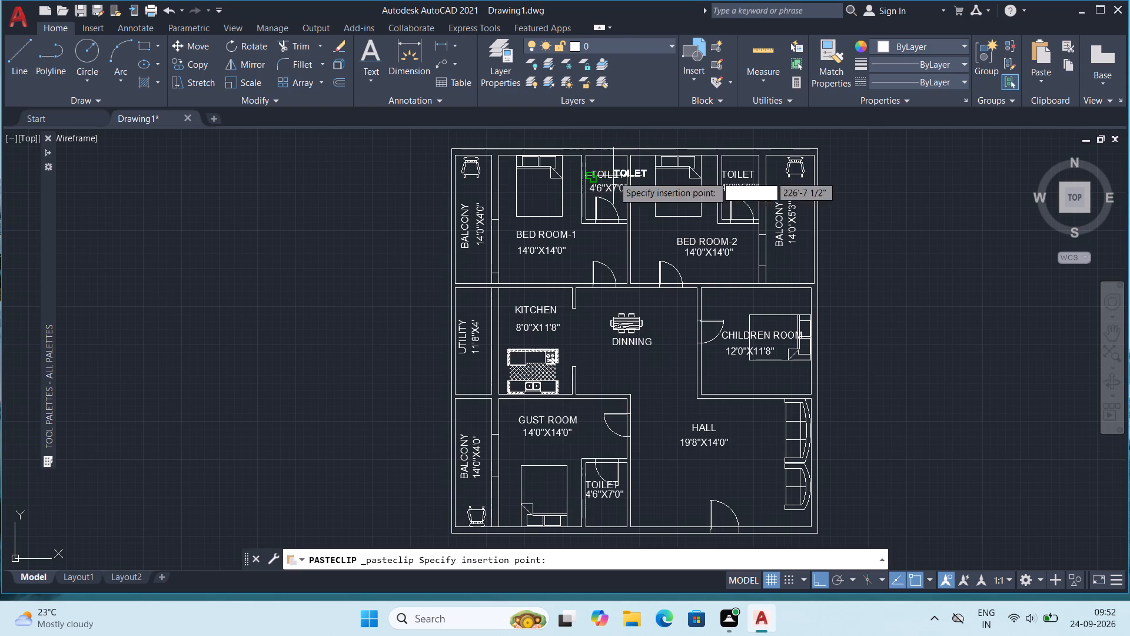
pyautogui.click(289, 277)
pyautogui.doubleClick(306, 273)
pyautogui.doubleClick(307, 274)
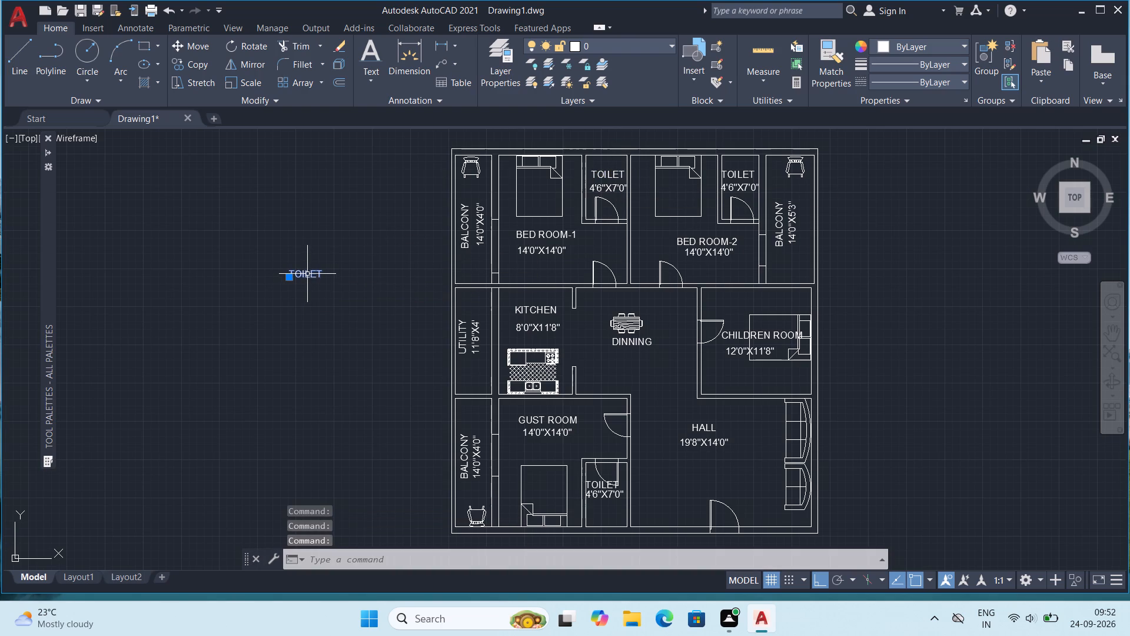
pyautogui.write('SL D')
pyautogui.press('Return')
pyautogui.press('Escape')
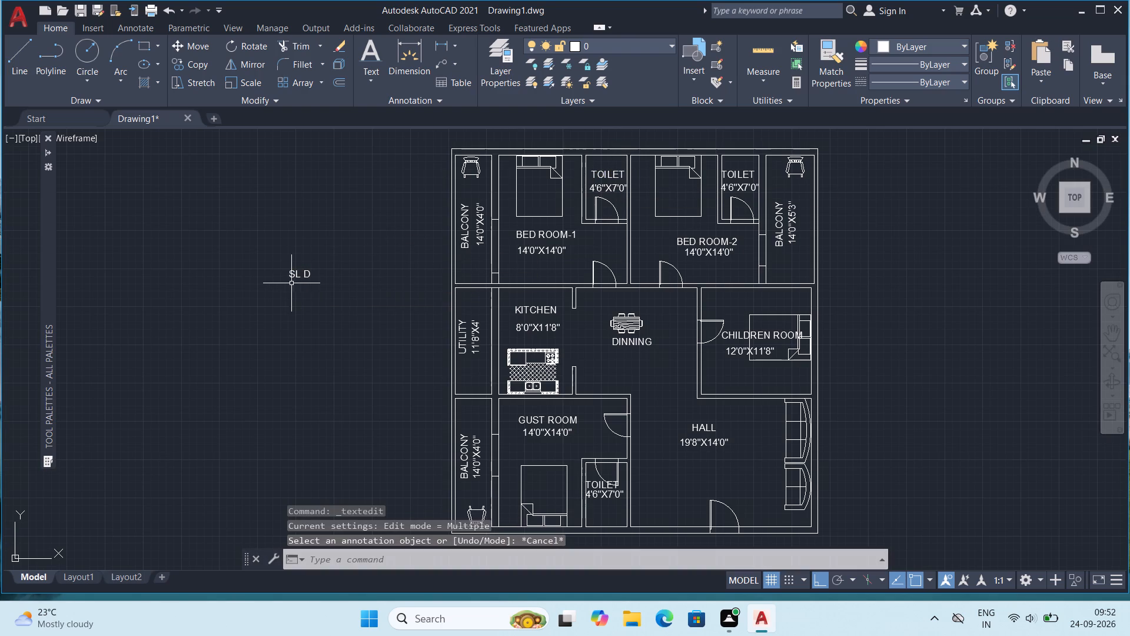
# Rotate the SL D label 90° about its insertion point so it reads upward.
pyautogui.click(304, 276)
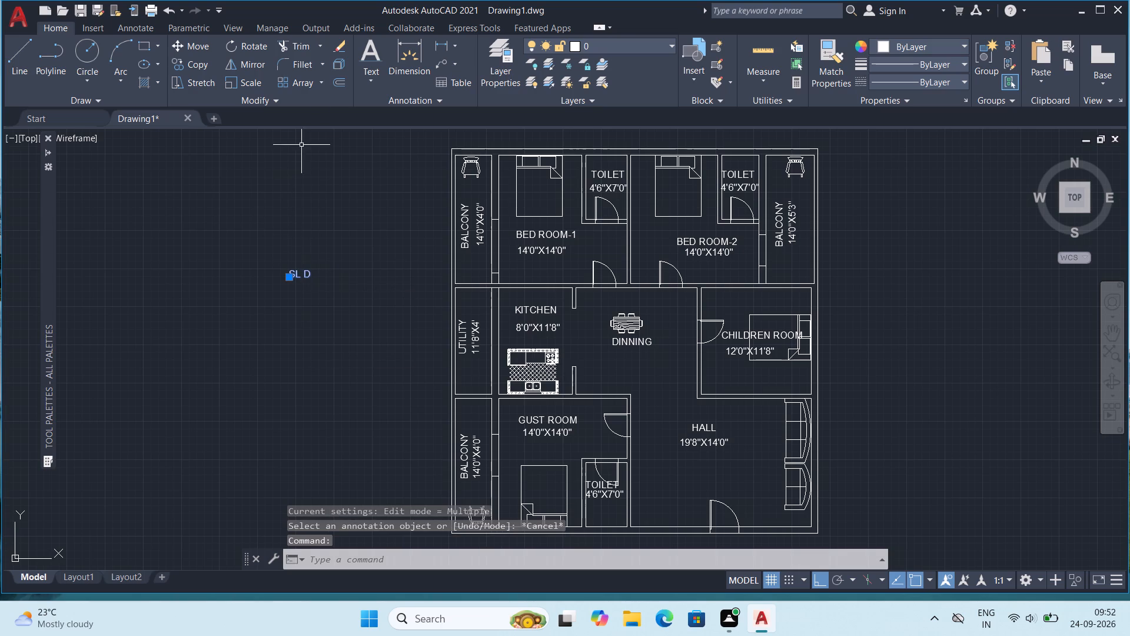
pyautogui.click(254, 45)
pyautogui.click(290, 274)
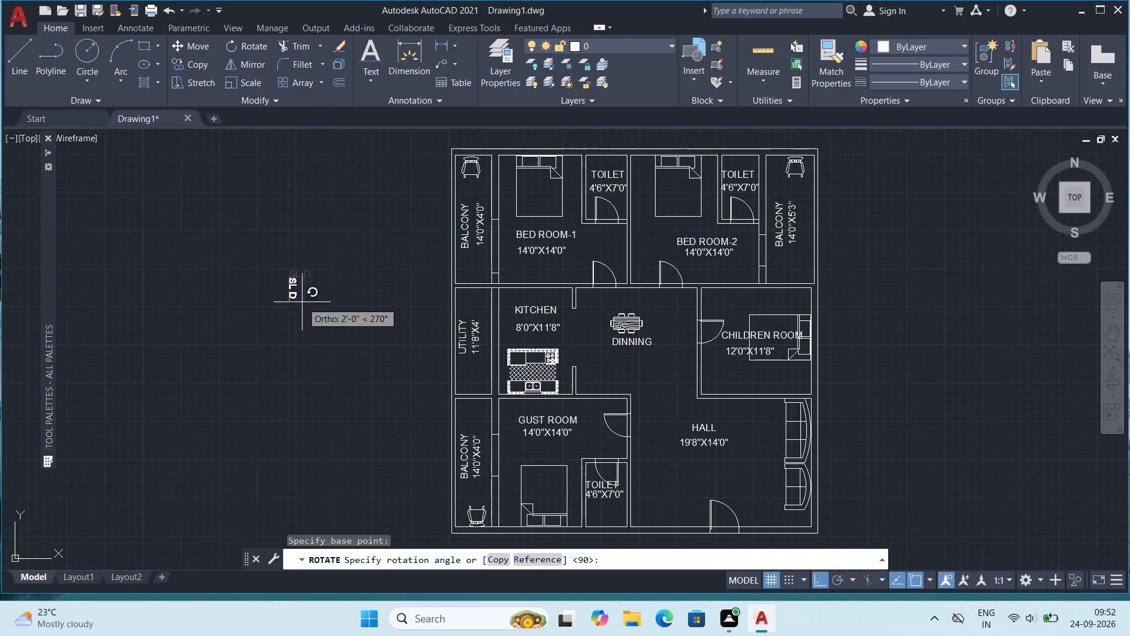
pyautogui.click(318, 216)
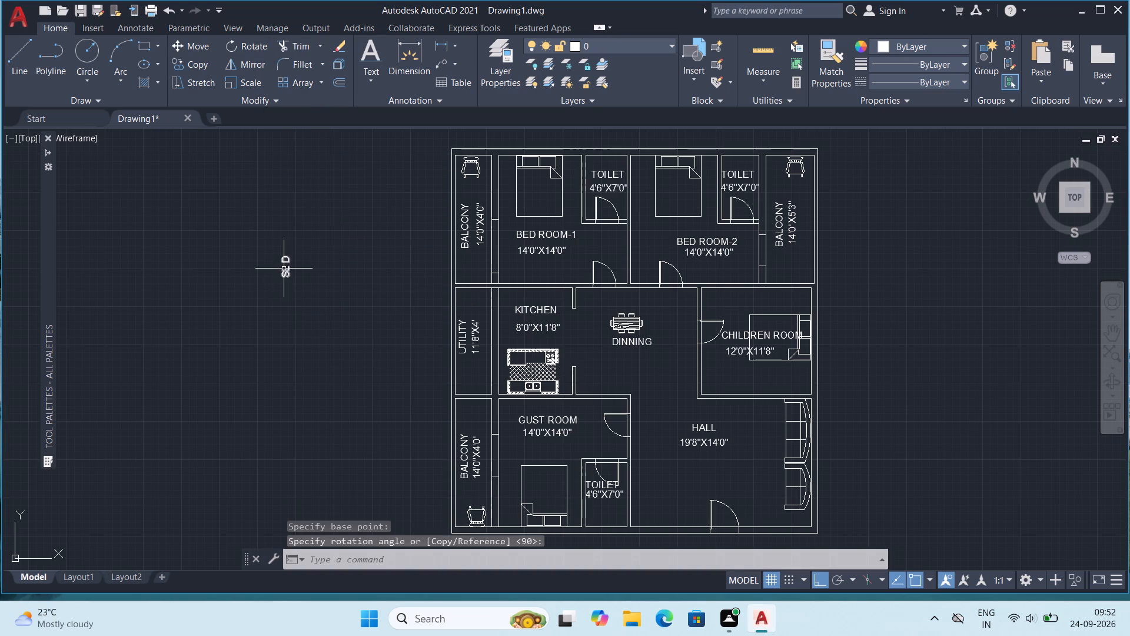
# Copy the vertical SL D label into the marked opening between BED ROOM-1 and its balcony.
pyautogui.click(288, 269)
pyautogui.hotkey('ctrl', 'c')
pyautogui.hotkey('ctrl', 'v')
pyautogui.keyDown('ctrl'); pyautogui.scroll(2, 456, 276); pyautogui.keyUp('ctrl')
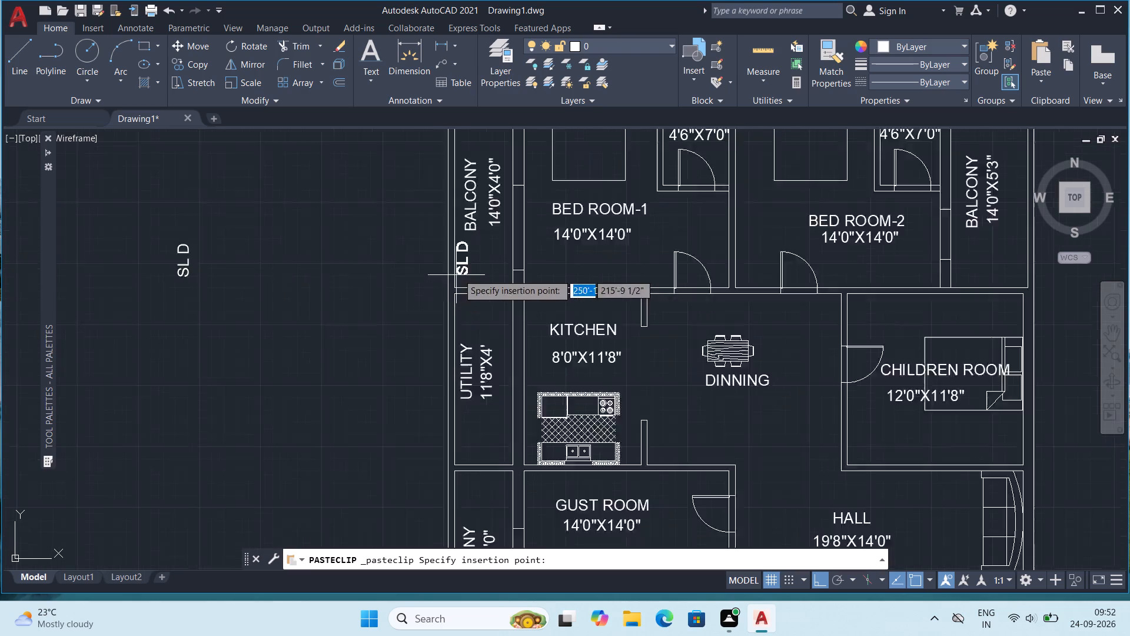
pyautogui.keyDown('ctrl'); pyautogui.scroll(1, 458, 273); pyautogui.keyUp('ctrl')
pyautogui.moveTo(556, 250); pyautogui.dragTo(570, 386, button='middle')
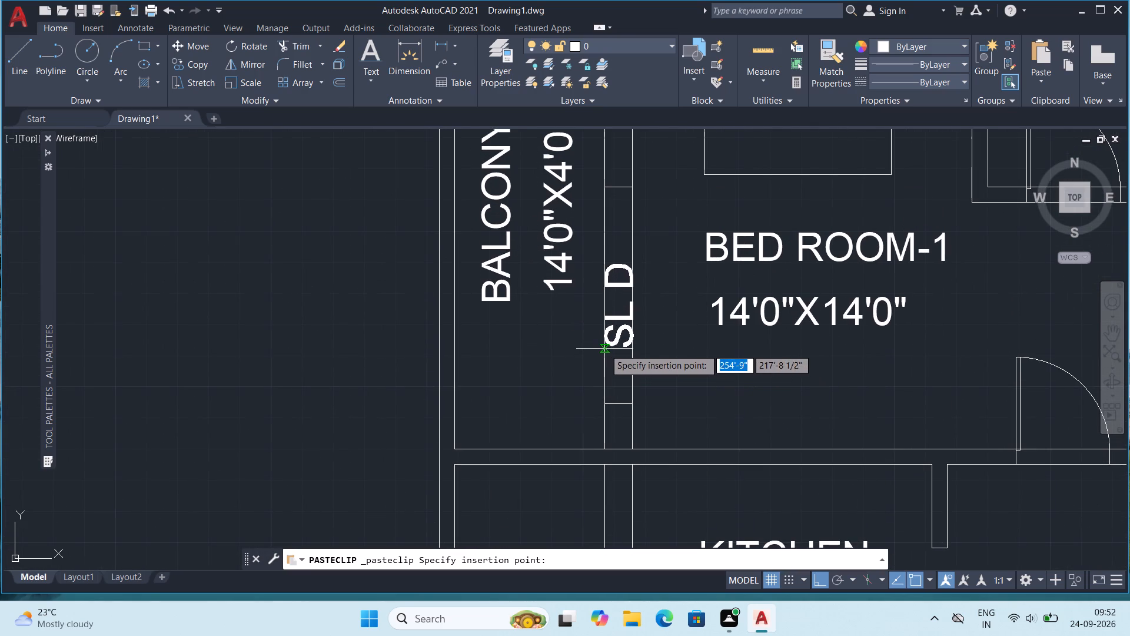
pyautogui.click(605, 336)
# Place another copy of the vertical SL D label in the marked opening between GUST ROOM and its balcony.
pyautogui.scroll(-2, 619, 330)
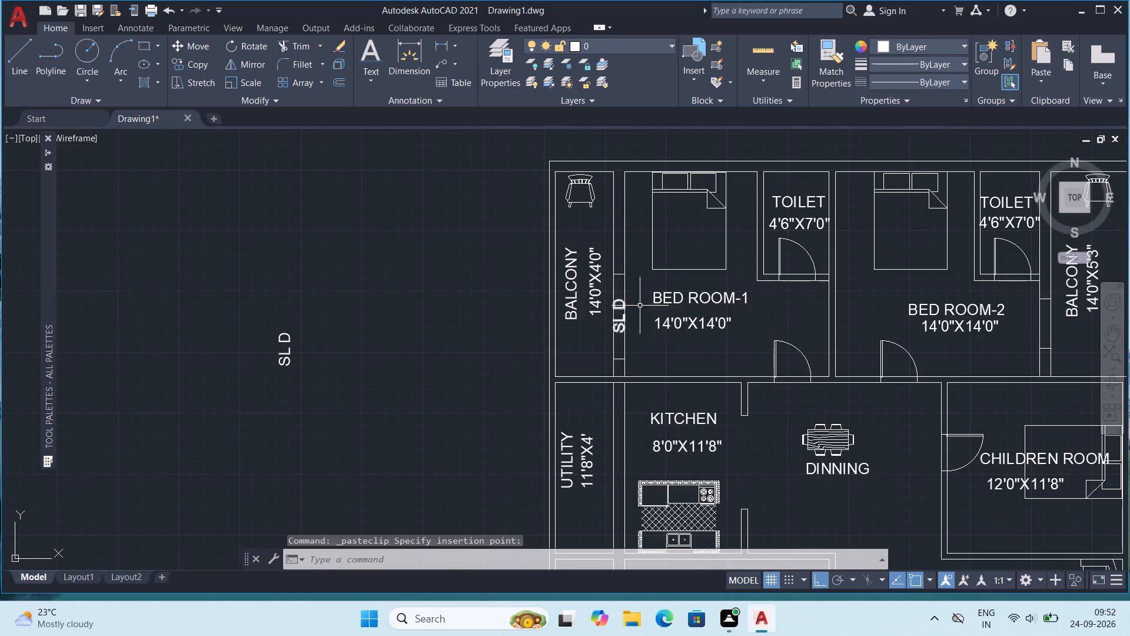
pyautogui.moveTo(617, 393); pyautogui.dragTo(583, 242, button='middle')
pyautogui.hotkey('ctrl', 'v')
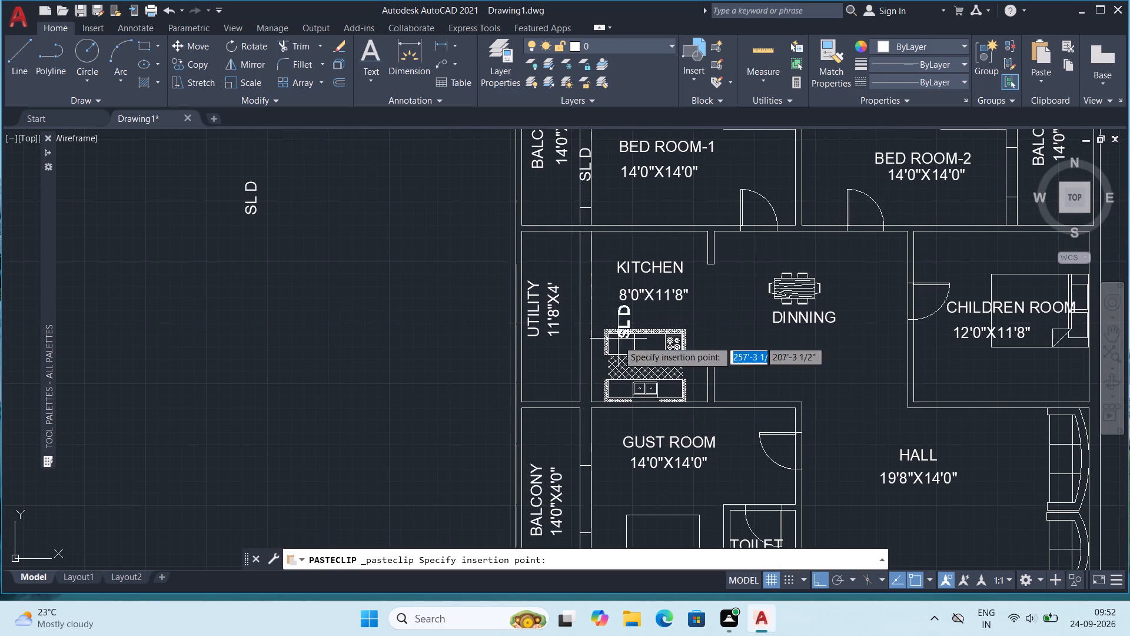
pyautogui.scroll(1, 570, 386)
pyautogui.moveTo(599, 460); pyautogui.dragTo(540, 225, button='middle')
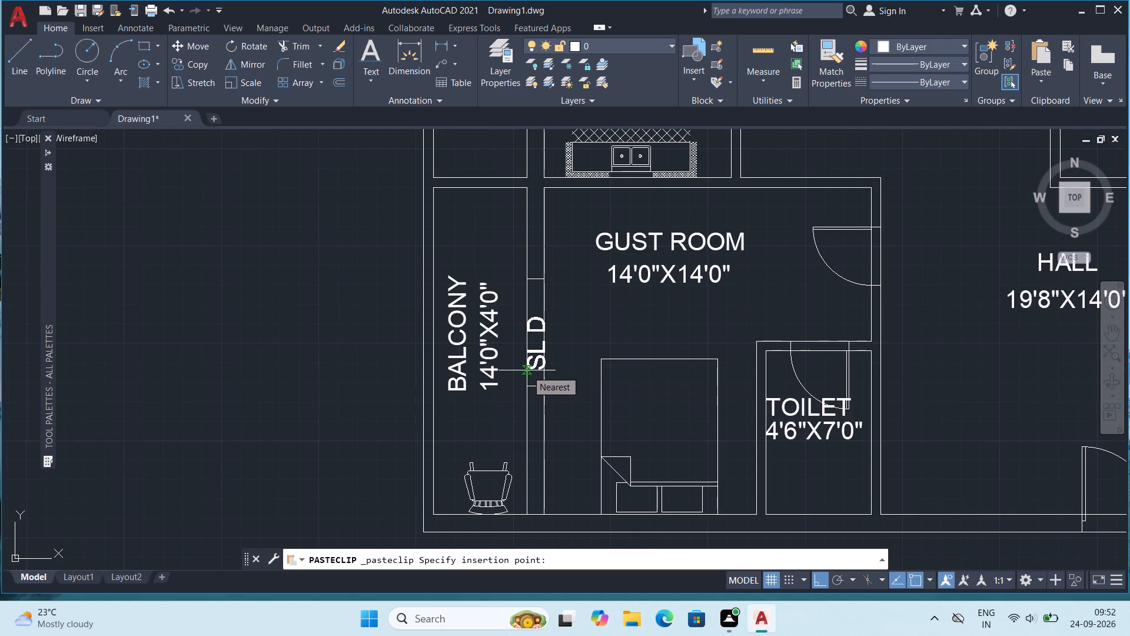
pyautogui.click(527, 369)
# Place an SL D label outside the plan beside BED ROOM-2's balcony and rotate it 180° so it reads downward.
pyautogui.scroll(-1, 586, 316)
pyautogui.moveTo(624, 320); pyautogui.dragTo(455, 508, button='middle')
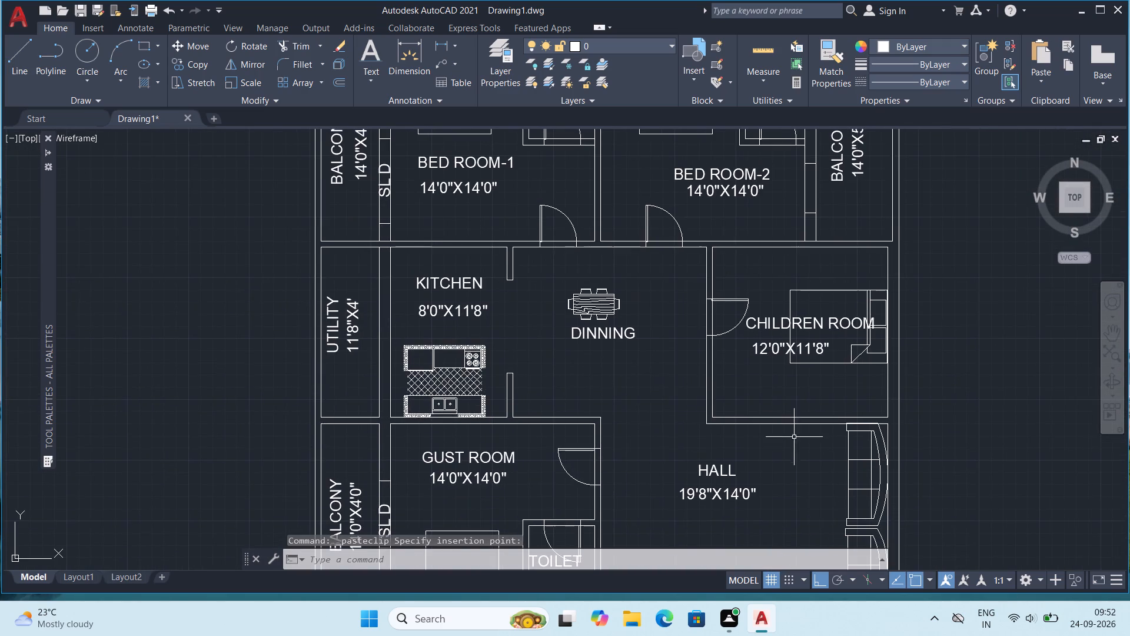
pyautogui.moveTo(787, 434); pyautogui.dragTo(568, 568, button='middle')
pyautogui.scroll(1, 596, 340)
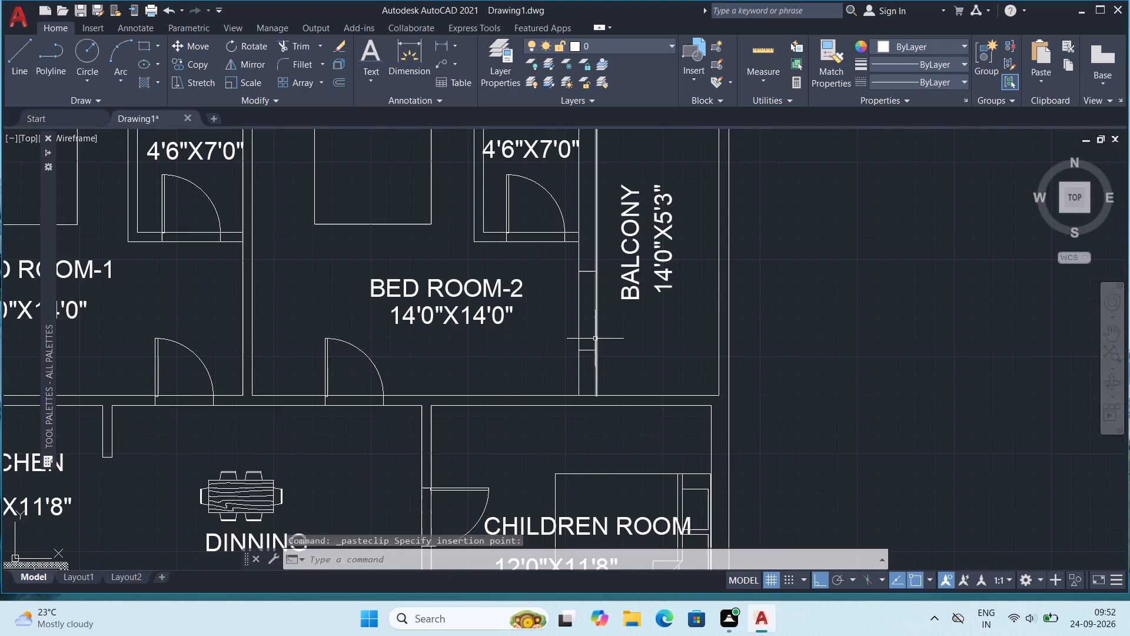
pyautogui.hotkey('ctrl', 'v')
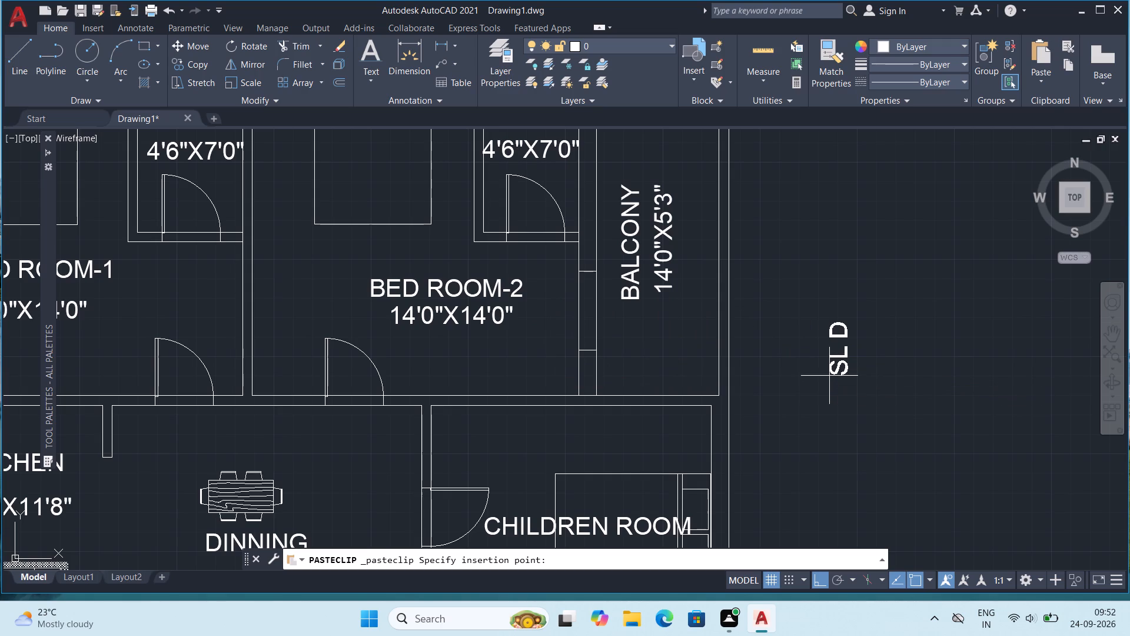
pyautogui.click(829, 376)
pyautogui.click(839, 370)
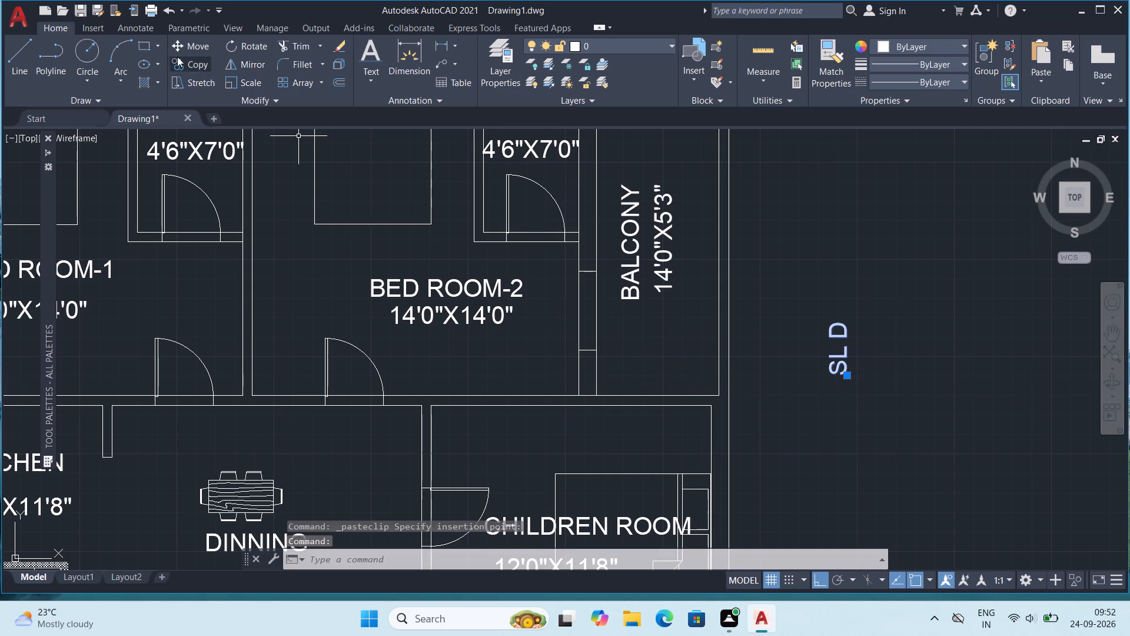
pyautogui.click(229, 43)
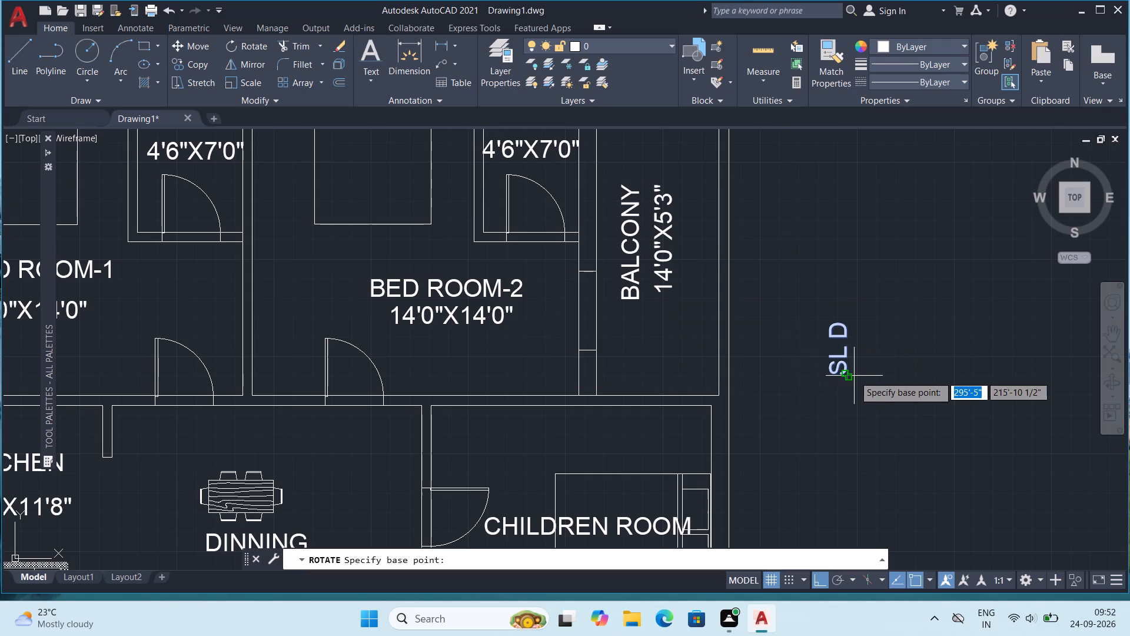
pyautogui.click(843, 381)
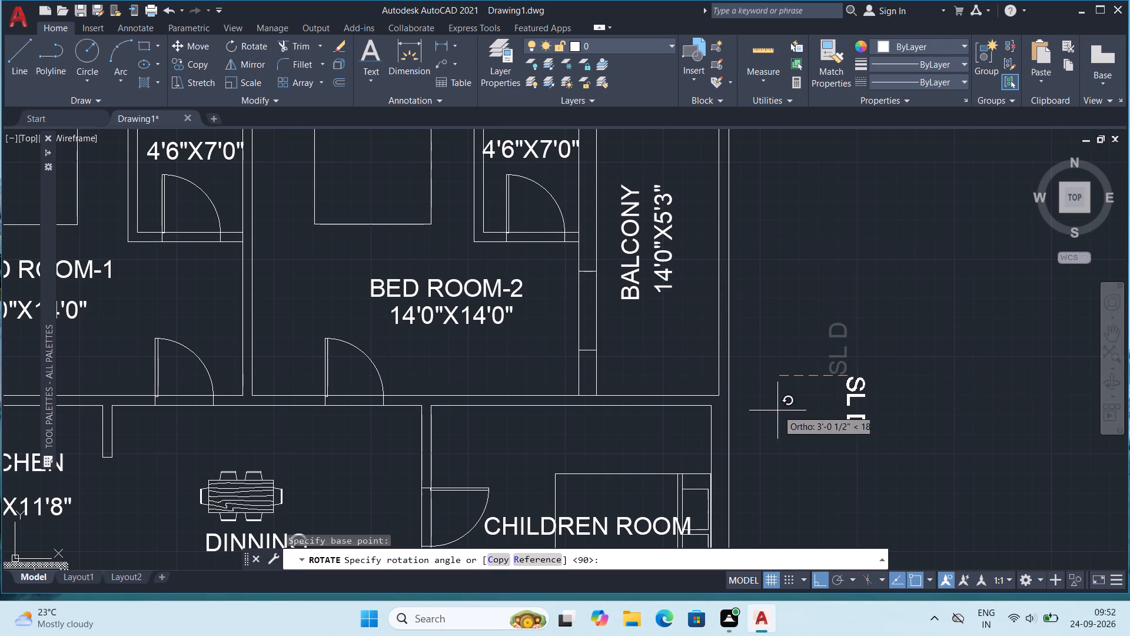
pyautogui.click(782, 416)
# Copy the downward-reading SL D label into the marked opening between BED ROOM-2 and its balcony.
pyautogui.click(839, 386)
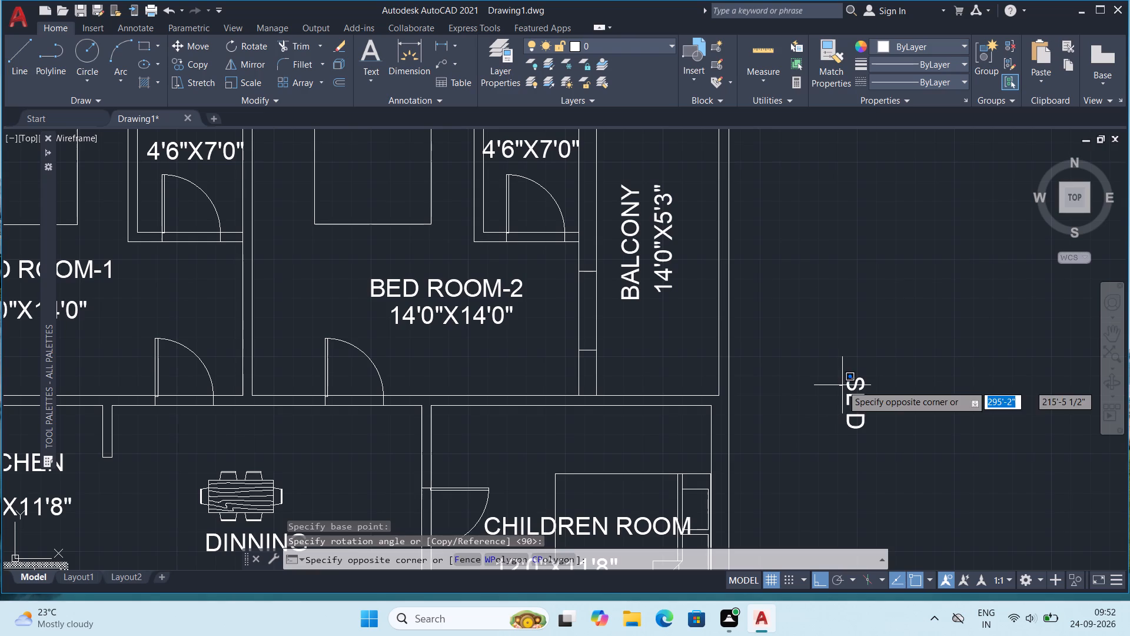
pyautogui.click(853, 392)
pyautogui.click(855, 386)
pyautogui.hotkey('ctrl', 'c')
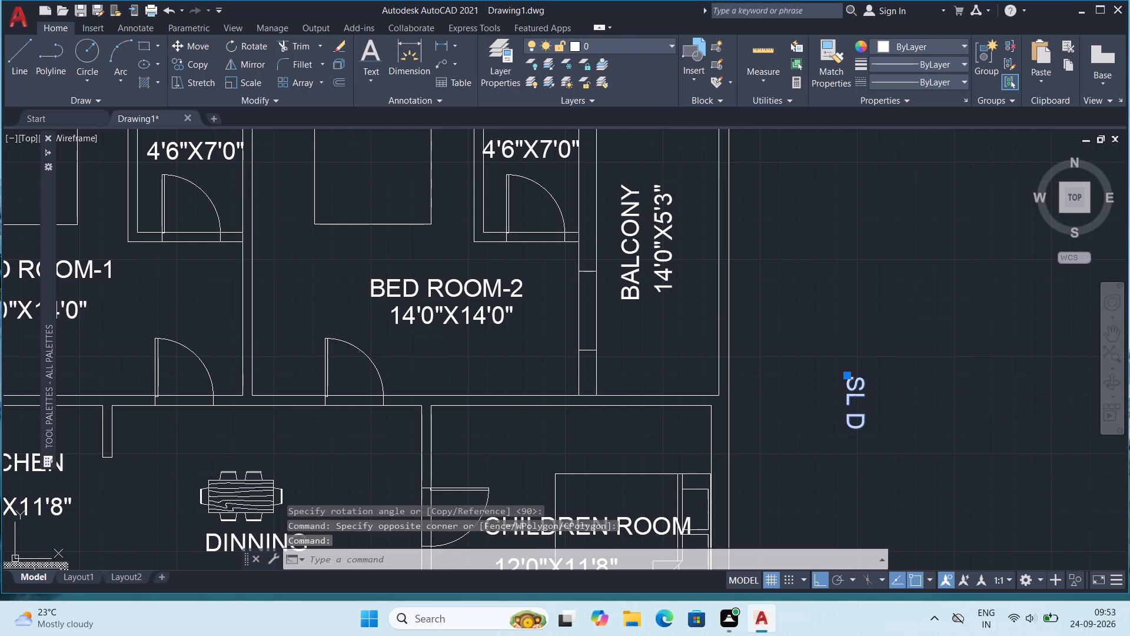
pyautogui.hotkey('ctrl', 'v')
pyautogui.scroll(1, 606, 322)
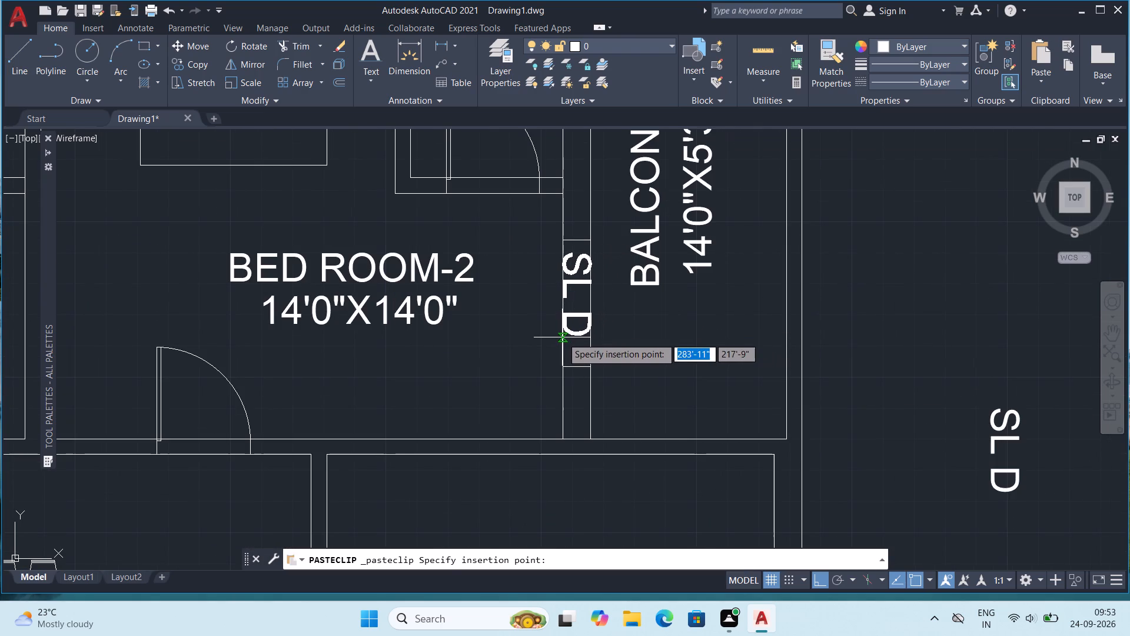
pyautogui.click(562, 336)
# Delete the leftover SL D label outside the plan beside BED ROOM-2's balcony.
pyautogui.scroll(-1, 593, 355)
pyautogui.scroll(-1, 737, 360)
pyautogui.moveTo(765, 395); pyautogui.dragTo(765, 349, button='middle')
pyautogui.scroll(-2, 746, 344)
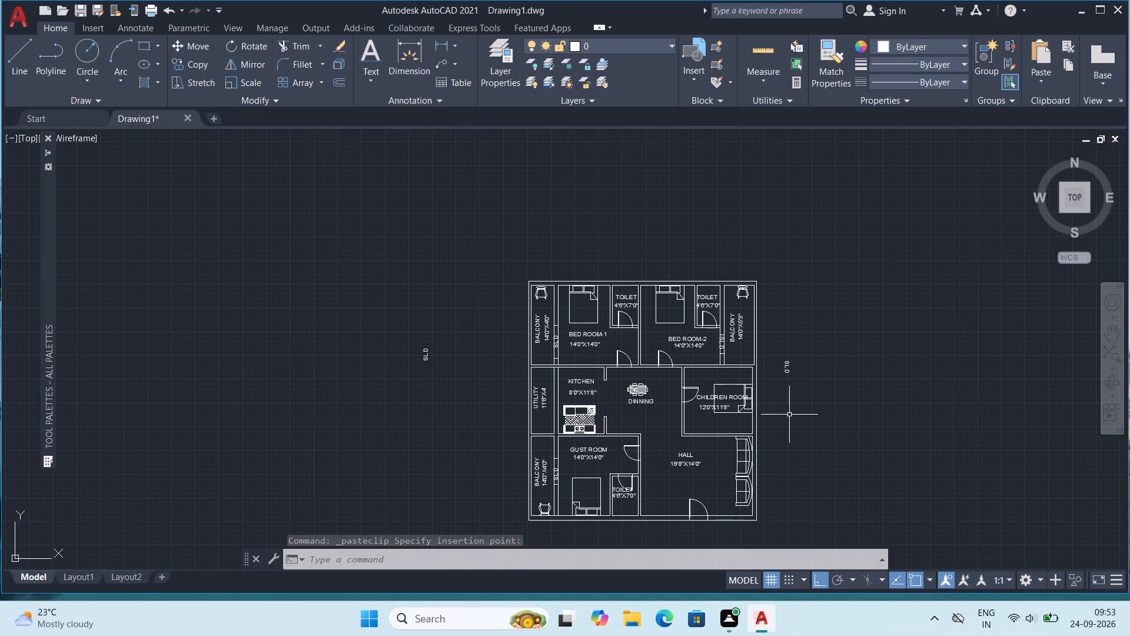
pyautogui.moveTo(775, 384); pyautogui.dragTo(753, 342, button='middle')
pyautogui.scroll(2, 747, 336)
pyautogui.scroll(-1, 748, 335)
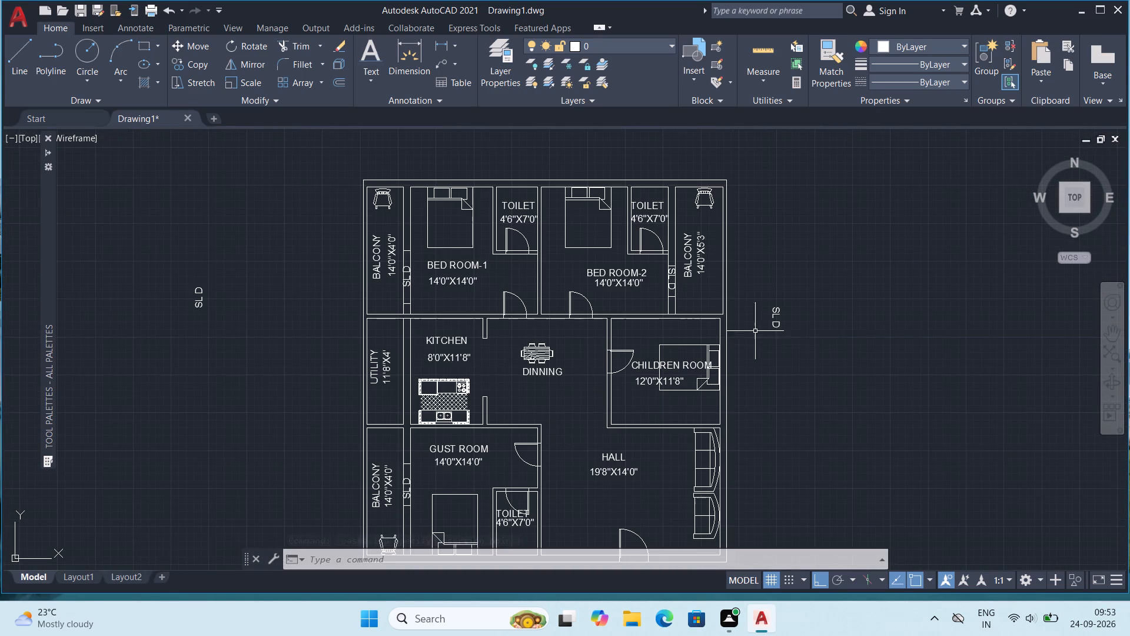
pyautogui.moveTo(786, 380); pyautogui.dragTo(792, 347, button='middle')
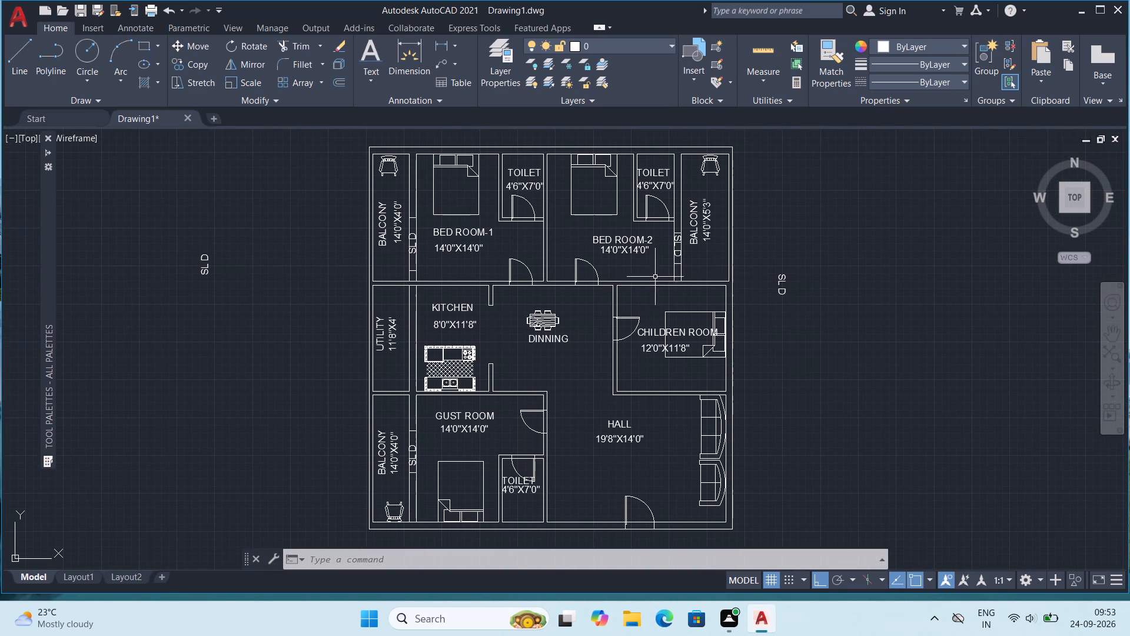
pyautogui.scroll(1, 409, 350)
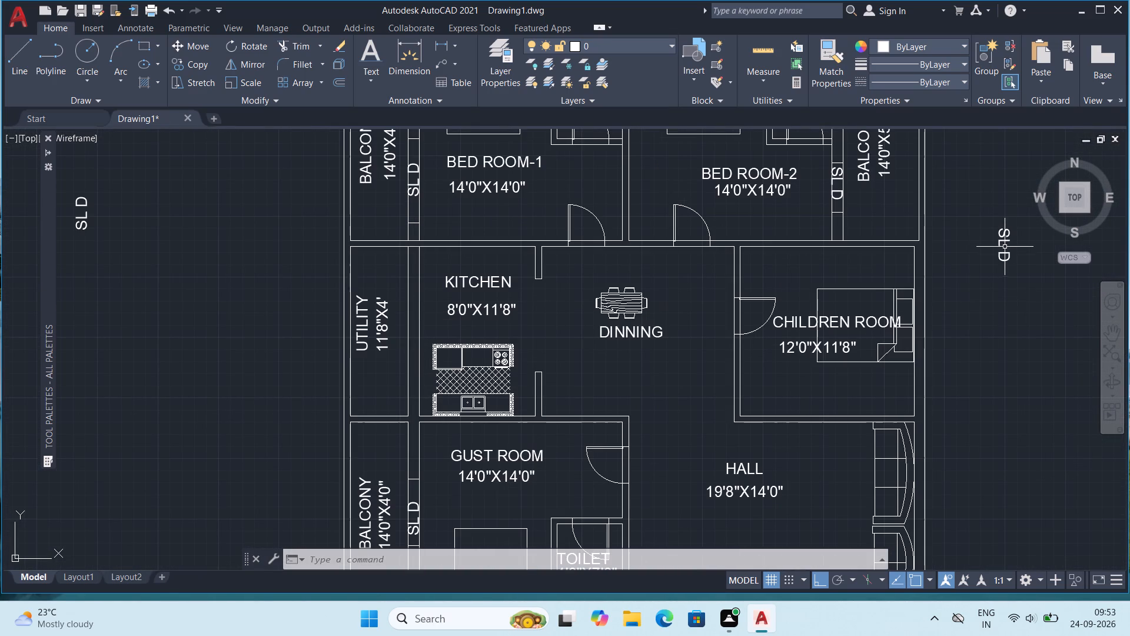
pyautogui.click(1003, 238)
pyautogui.press('Delete')
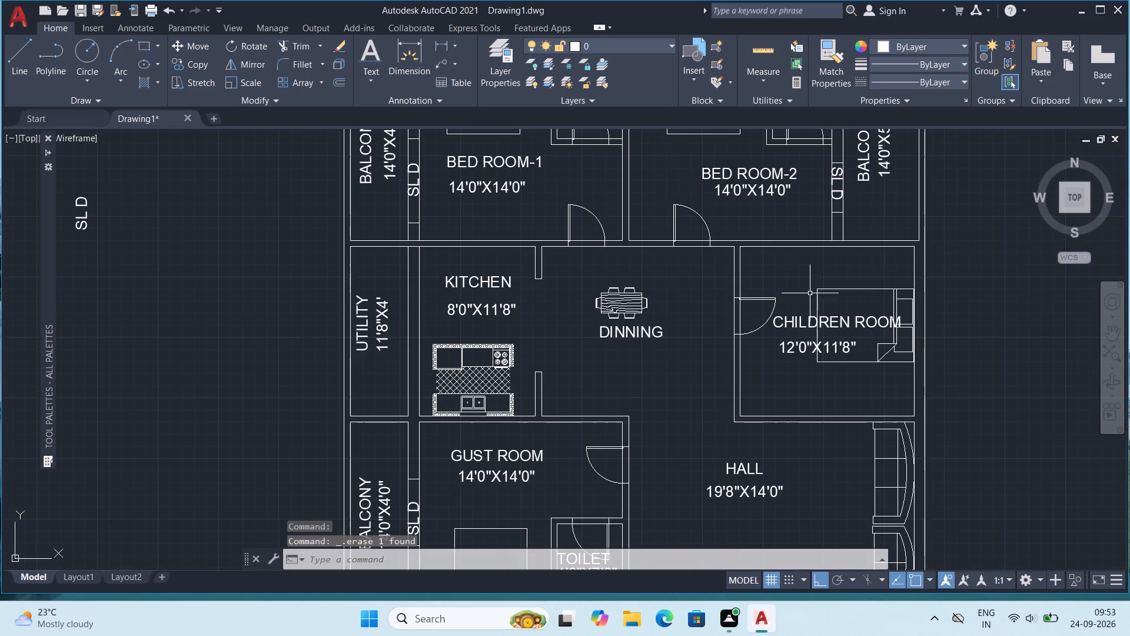
# Copy the GUST ROOM door onto the wall between KITCHEN and UTILITY, swinging into UTILITY, and erase the misplaced copies.
pyautogui.scroll(-1, 748, 347)
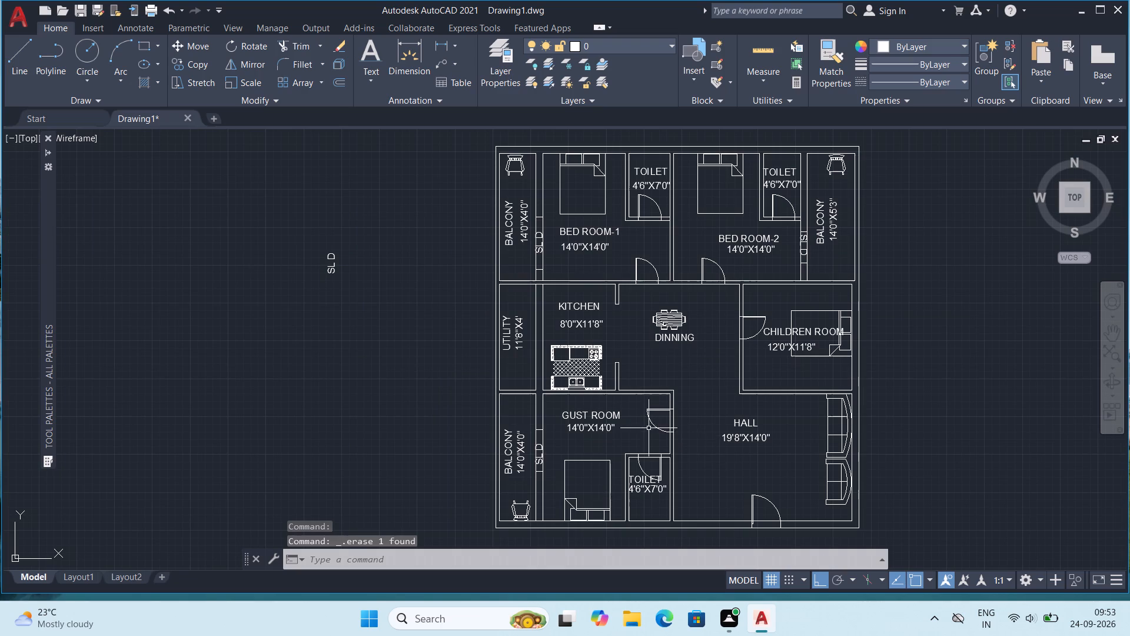
pyautogui.click(656, 422)
pyautogui.click(644, 428)
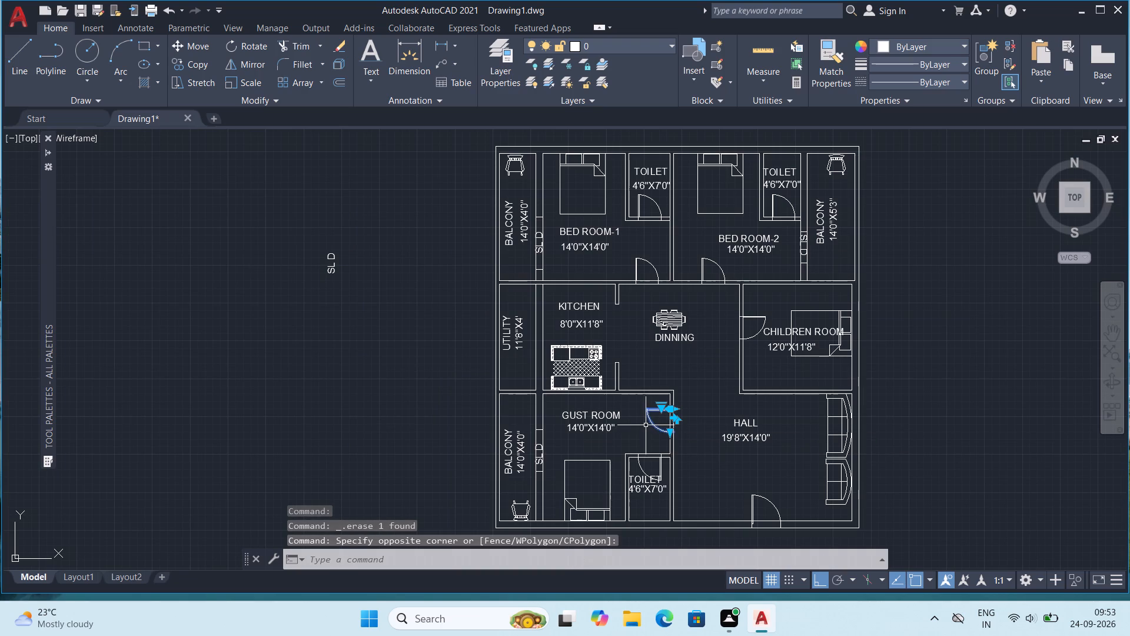
pyautogui.hotkey('ctrl', 'c')
pyautogui.hotkey('ctrl', 'v')
pyautogui.scroll(2, 546, 341)
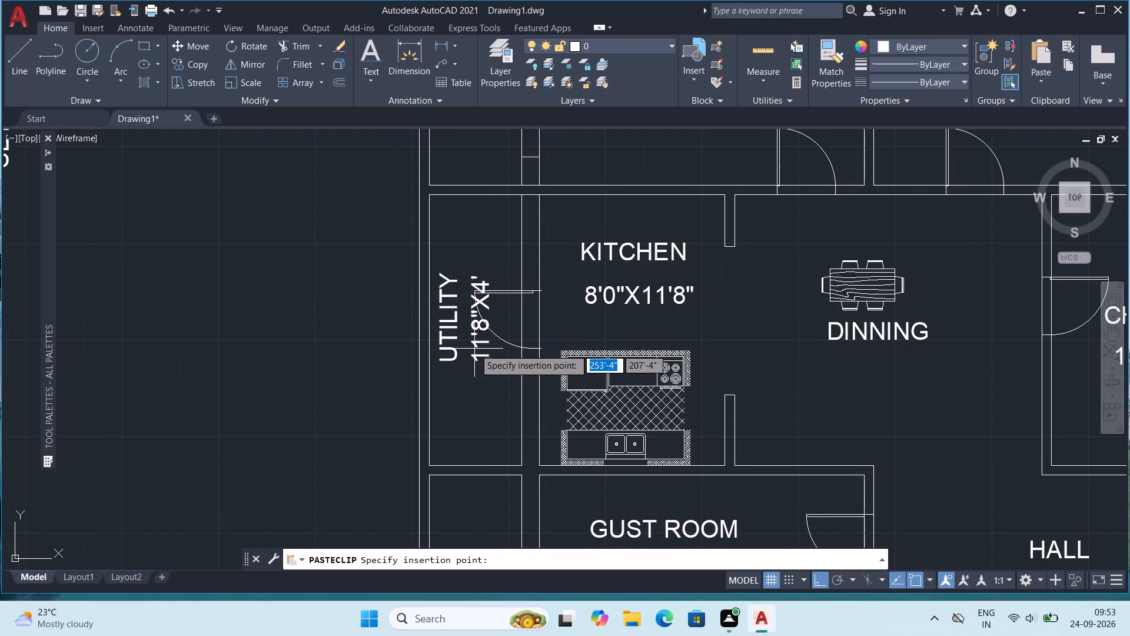
pyautogui.click(473, 326)
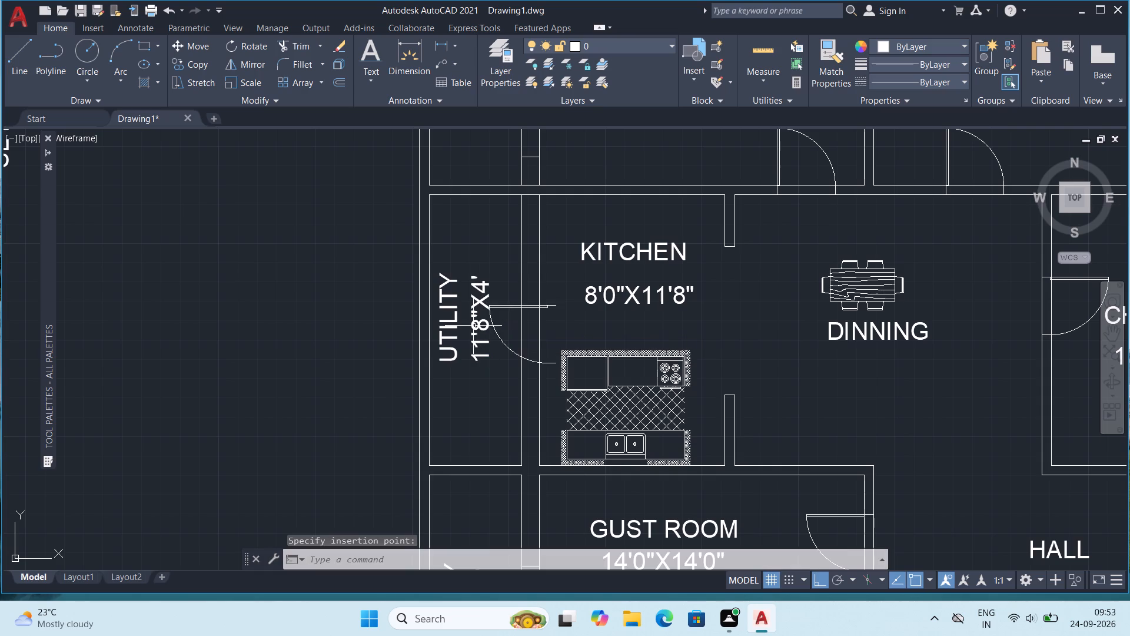
pyautogui.click(496, 336)
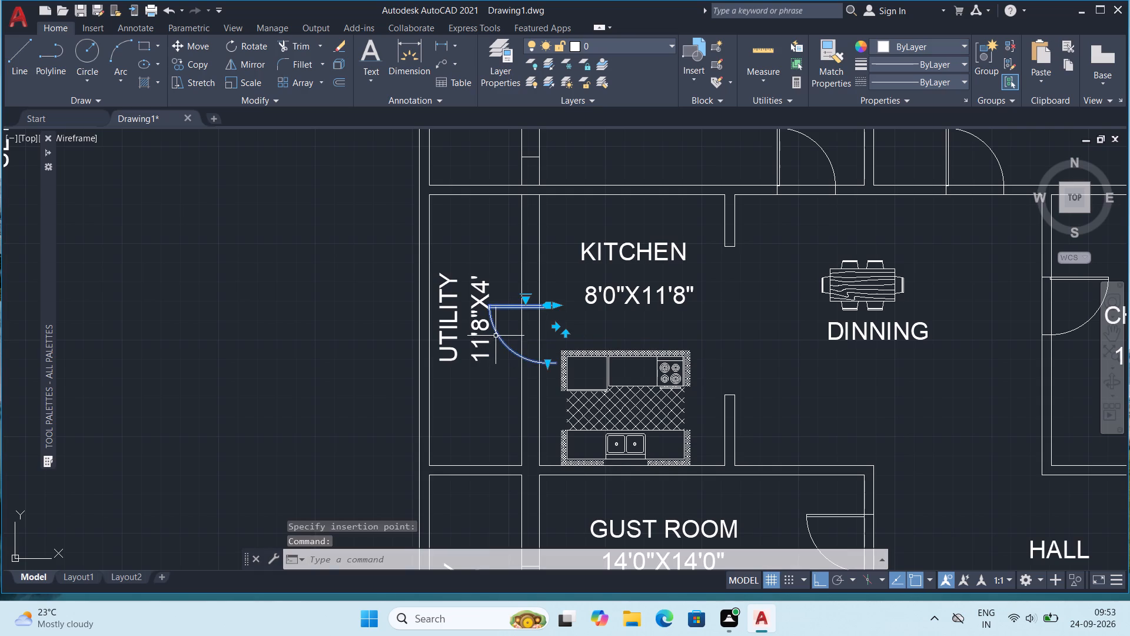
pyautogui.press('Delete')
pyautogui.hotkey('ctrl', 'v')
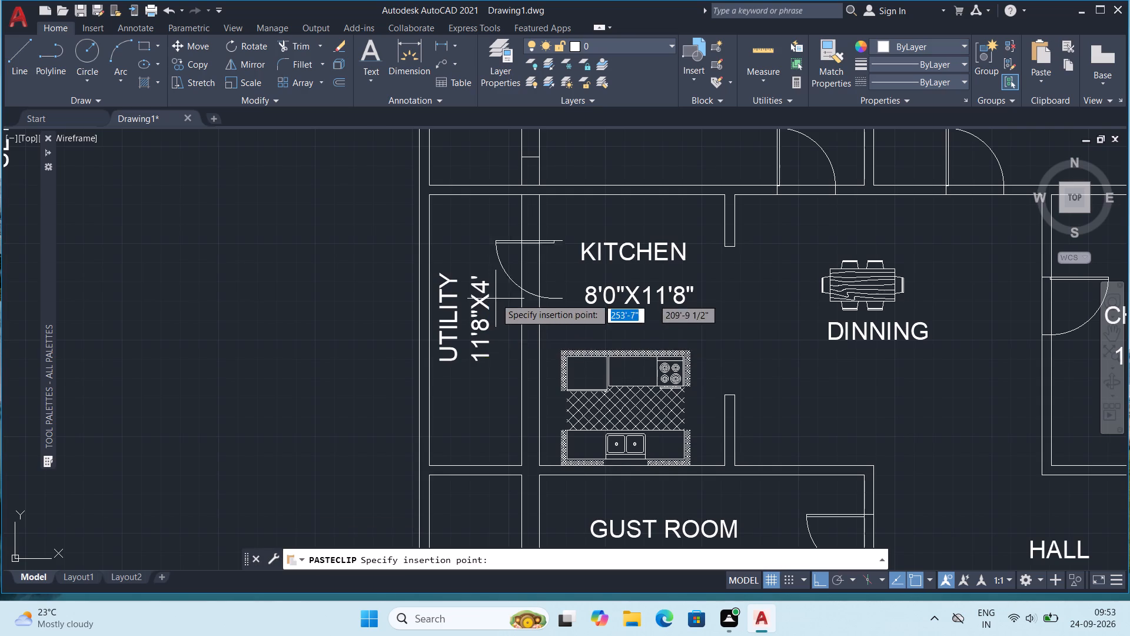
pyautogui.scroll(1, 491, 293)
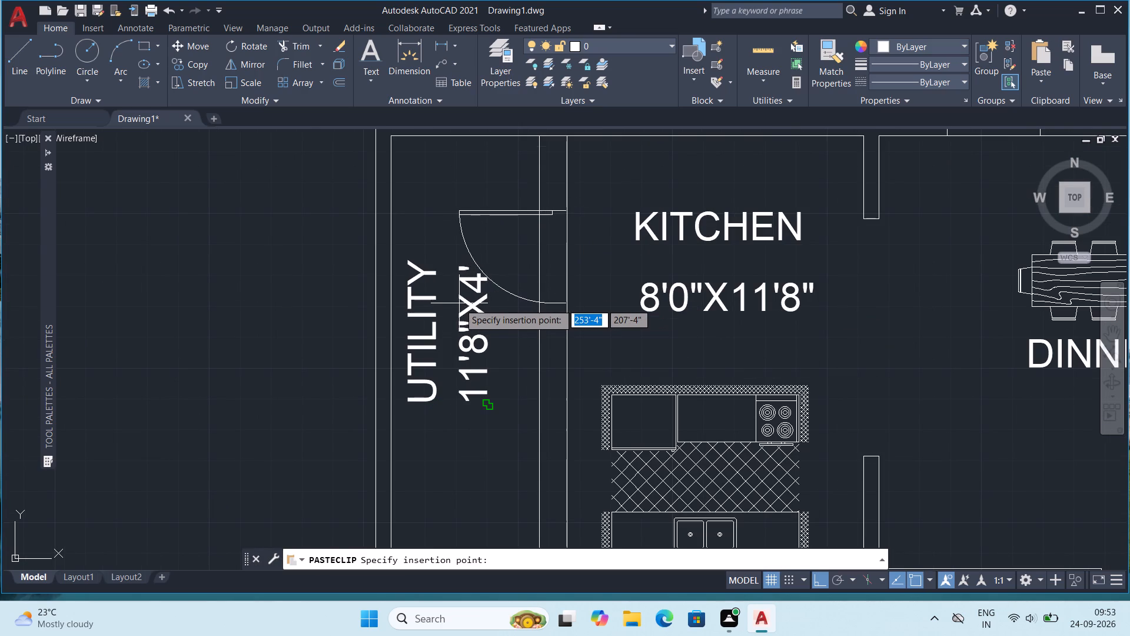
pyautogui.click(460, 302)
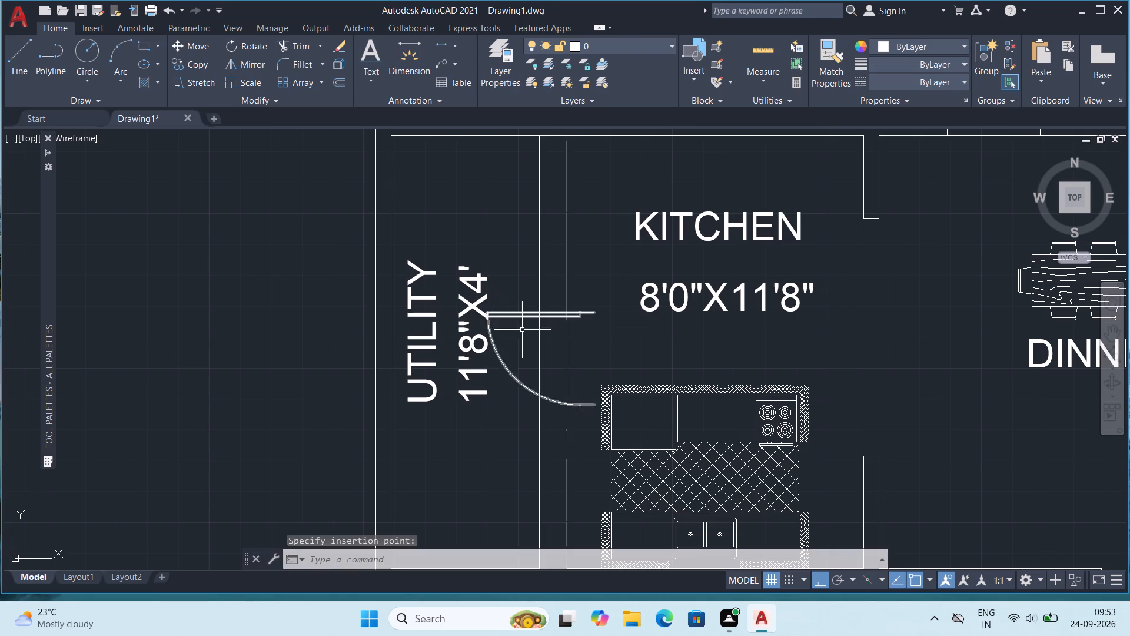
pyautogui.click(527, 314)
pyautogui.press('Delete')
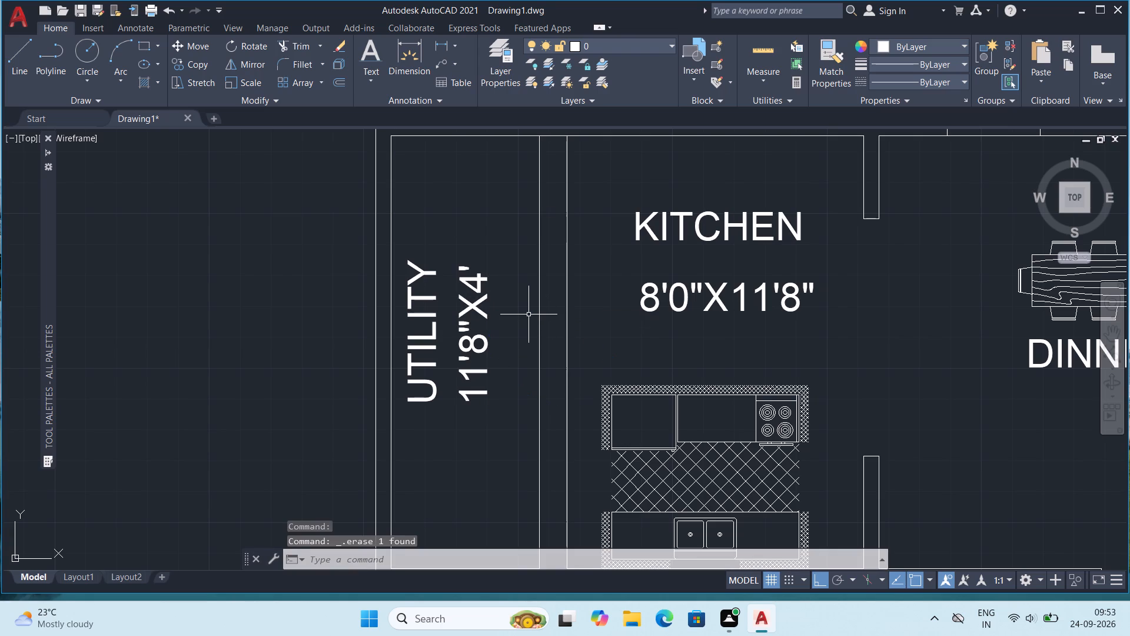
pyautogui.hotkey('ctrl', 'v')
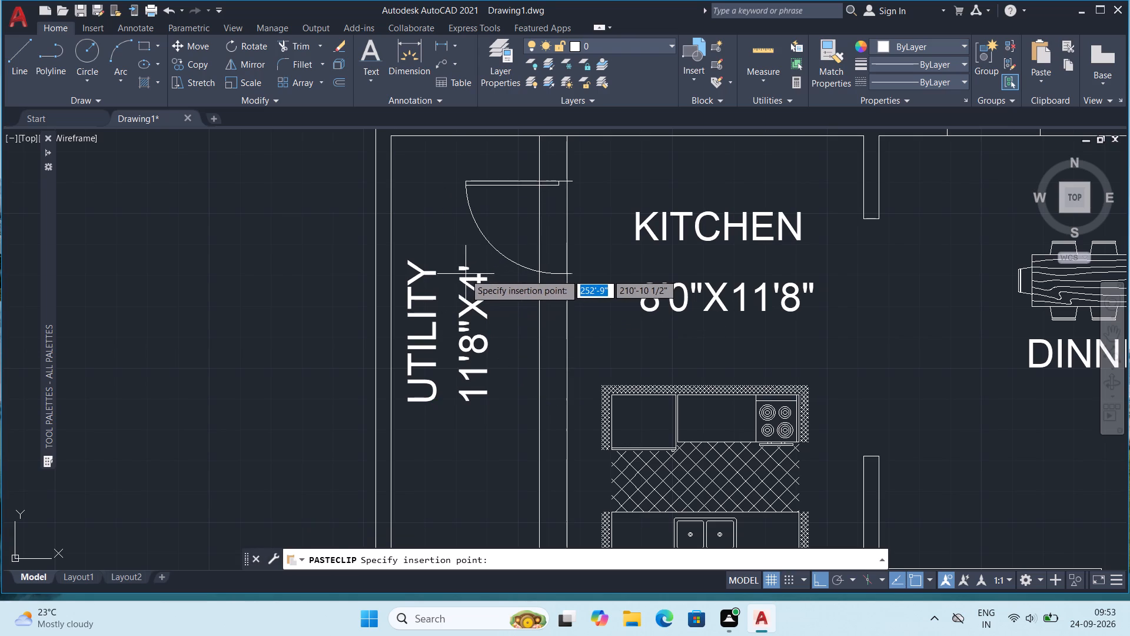
pyautogui.click(461, 419)
# Delete the leftover SL D label outside the plan beside BED ROOM-1's balcony.
pyautogui.scroll(-1, 604, 358)
pyautogui.moveTo(817, 394); pyautogui.dragTo(724, 359, button='middle')
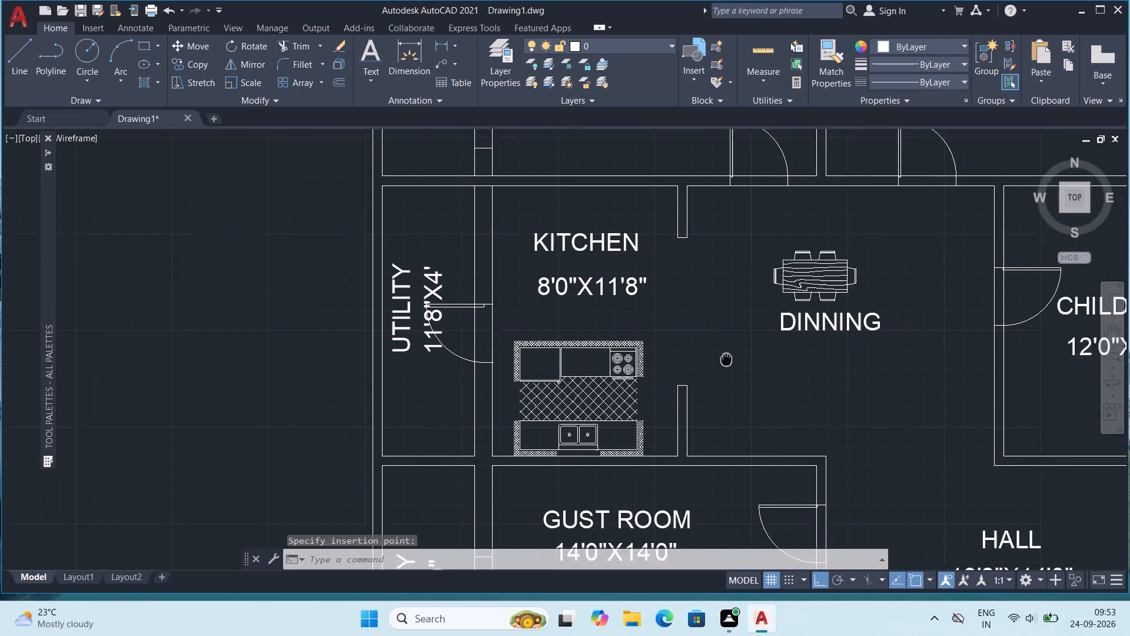
pyautogui.moveTo(724, 359); pyautogui.dragTo(714, 354, button='middle')
pyautogui.scroll(-1, 706, 346)
pyautogui.scroll(-1, 868, 452)
pyautogui.moveTo(852, 442); pyautogui.dragTo(710, 383, button='middle')
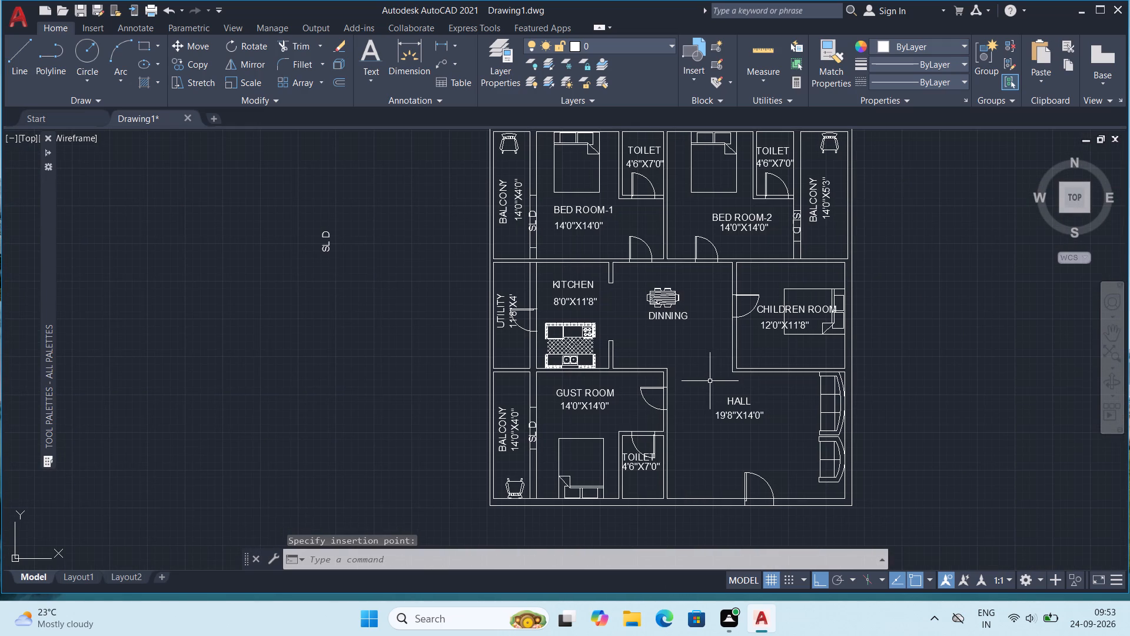
pyautogui.moveTo(663, 362); pyautogui.dragTo(656, 397, button='middle')
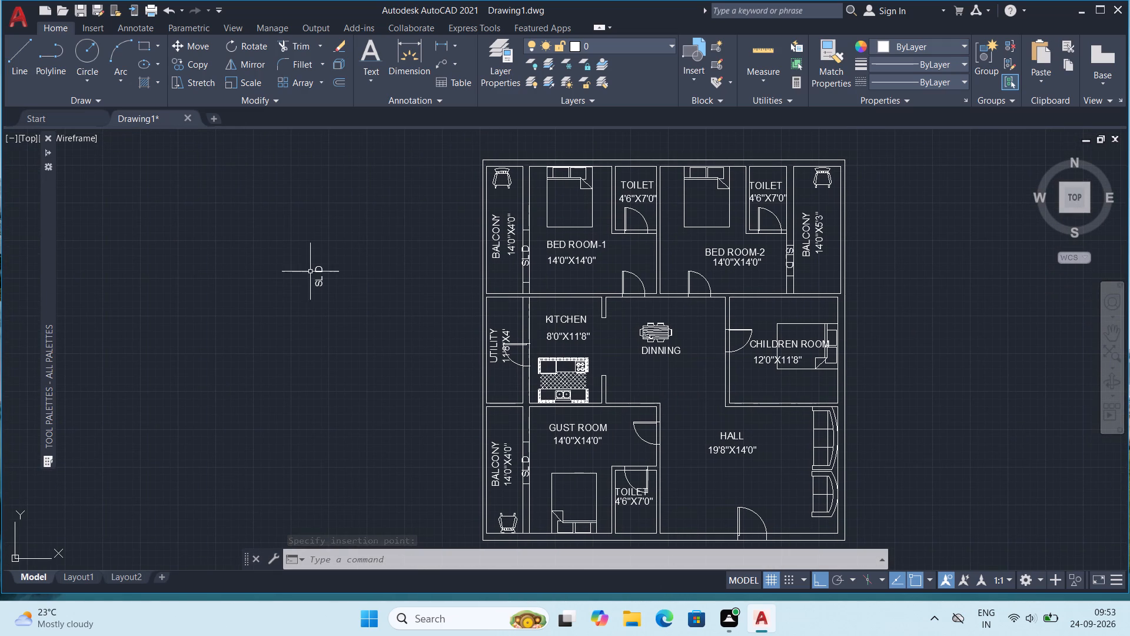
pyautogui.click(314, 281)
pyautogui.press('Delete')
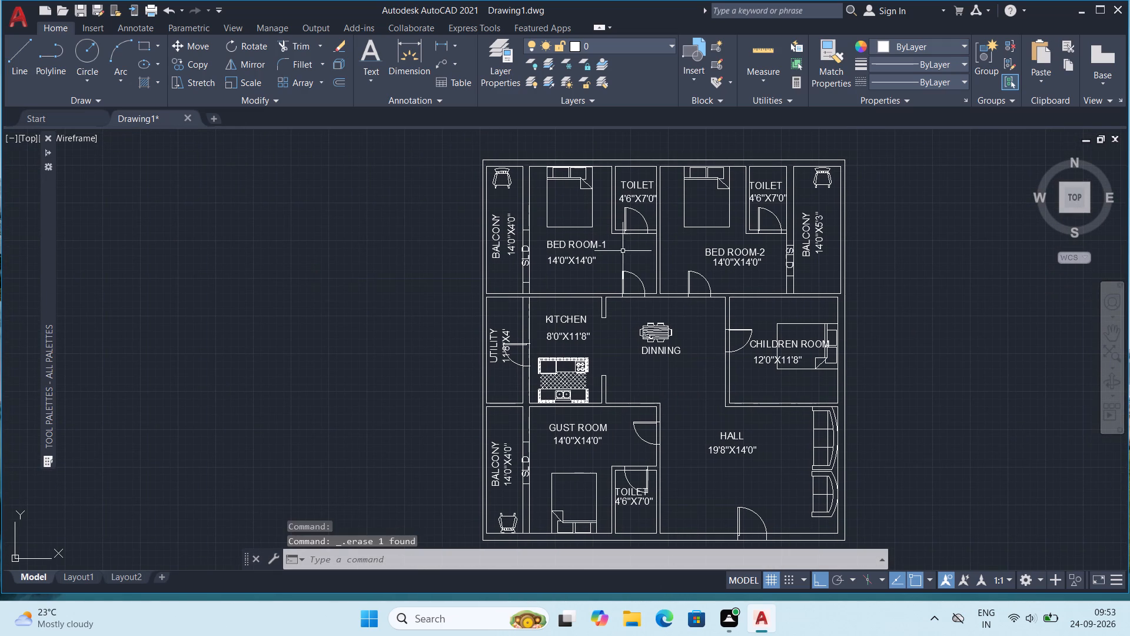
# Examine the whole floor plan, including its rooms, doors and SL D openings.
pyautogui.scroll(-1, 626, 251)
pyautogui.scroll(1, 641, 254)
pyautogui.scroll(-5, 667, 249)
pyautogui.scroll(-3, 717, 259)
pyautogui.scroll(4, 725, 261)
pyautogui.scroll(4, 504, 222)
pyautogui.moveTo(865, 301); pyautogui.dragTo(431, 240, button='middle')
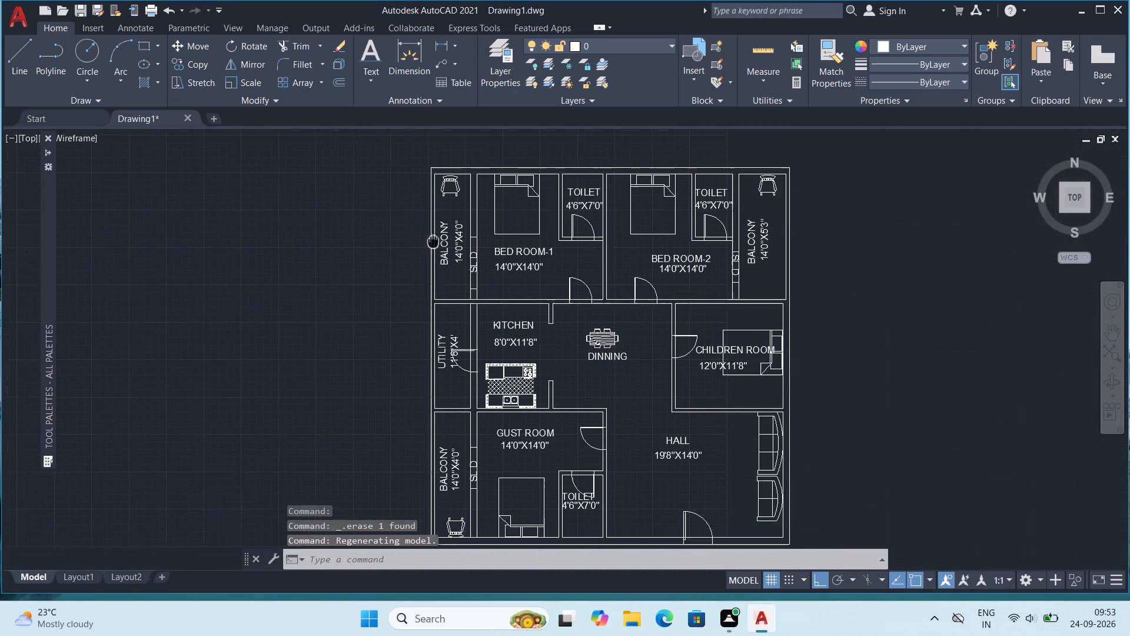
pyautogui.moveTo(431, 240); pyautogui.dragTo(426, 236, button='middle')
pyautogui.moveTo(696, 399); pyautogui.dragTo(638, 354, button='middle')
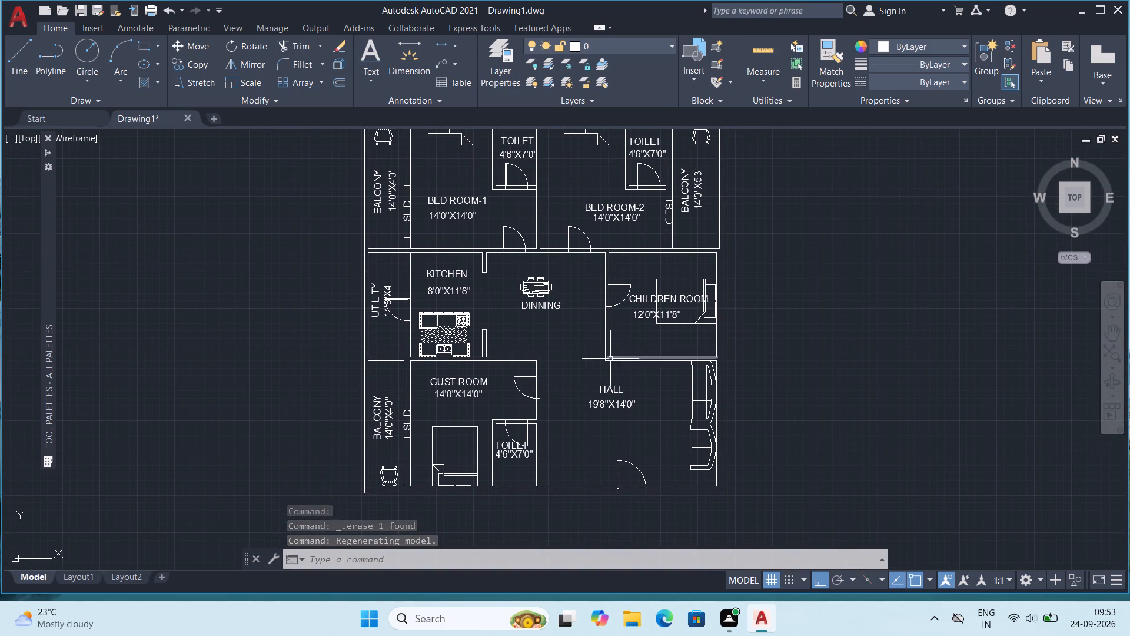
pyautogui.scroll(-1, 610, 359)
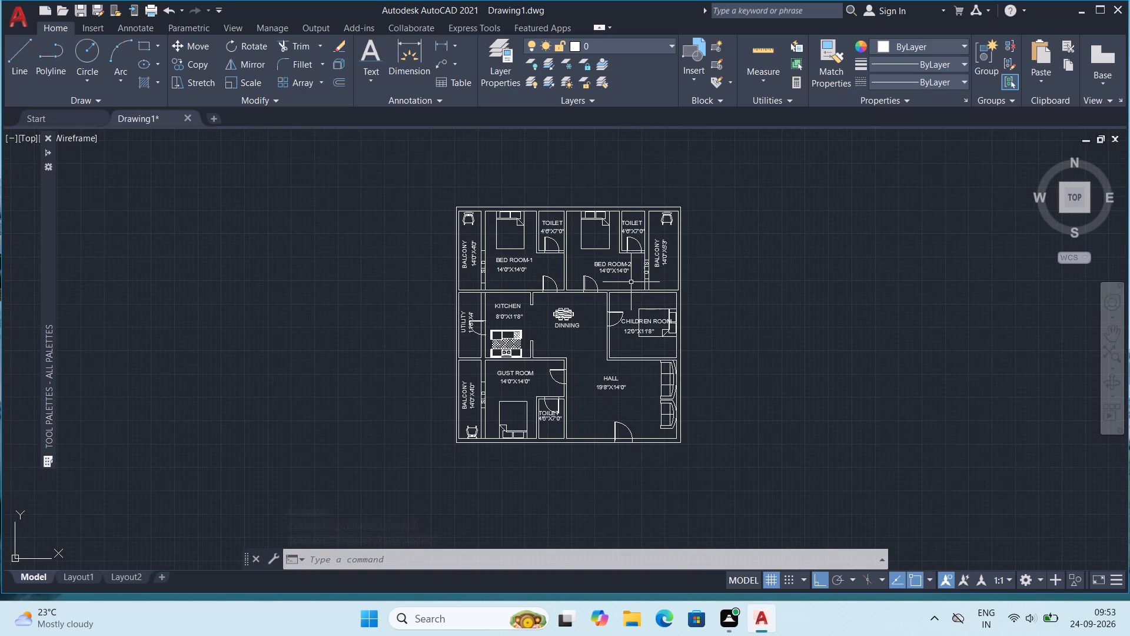
pyautogui.scroll(1, 646, 274)
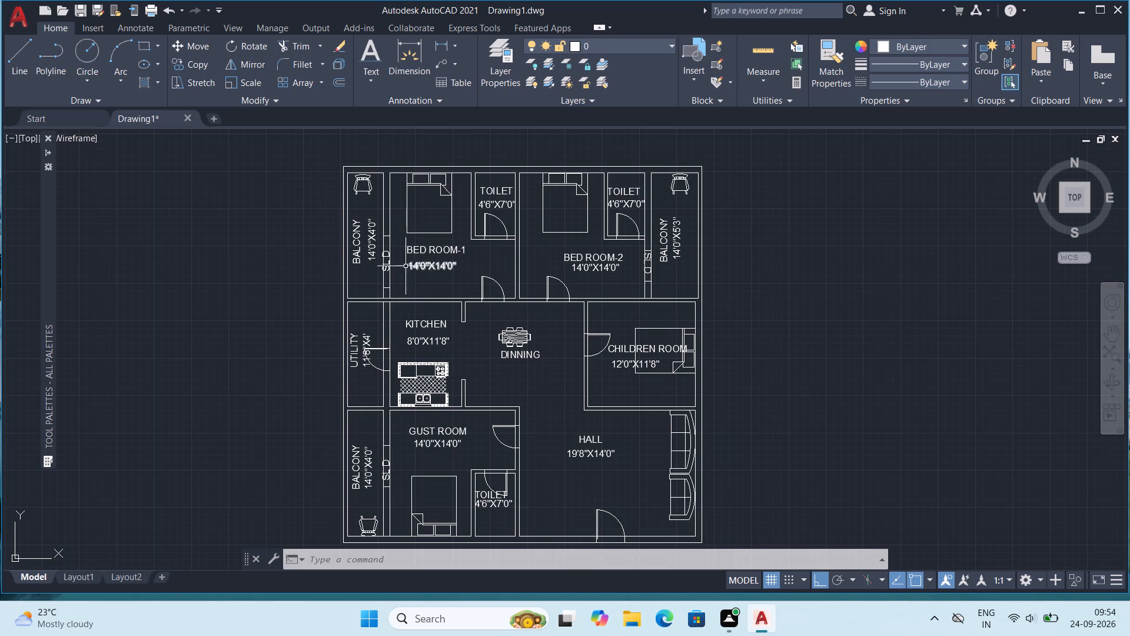
pyautogui.moveTo(537, 355); pyautogui.dragTo(543, 328, button='middle')
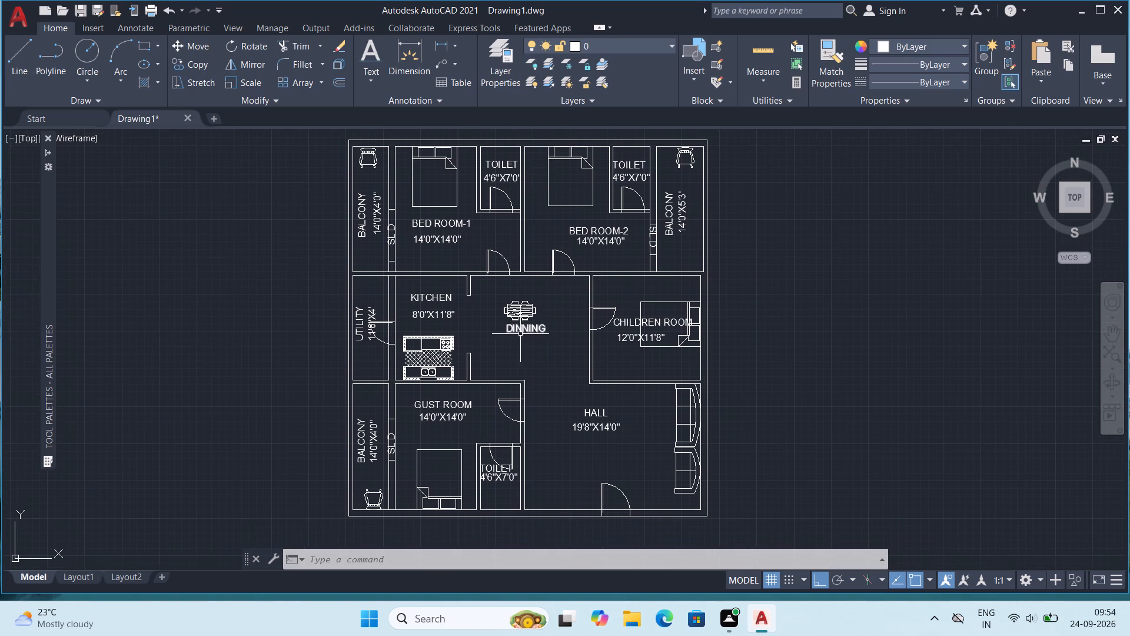
# Draw a rectangle 5' wide and 9" high outside the plan beside BED ROOM-1's balcony.
pyautogui.click(148, 46)
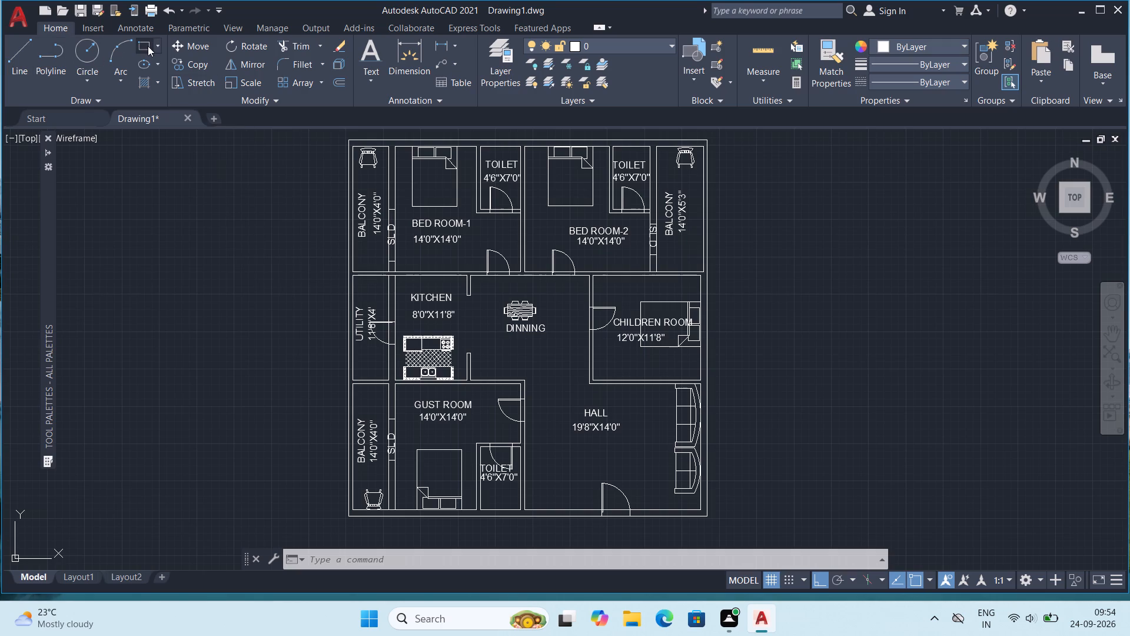
pyautogui.click(163, 233)
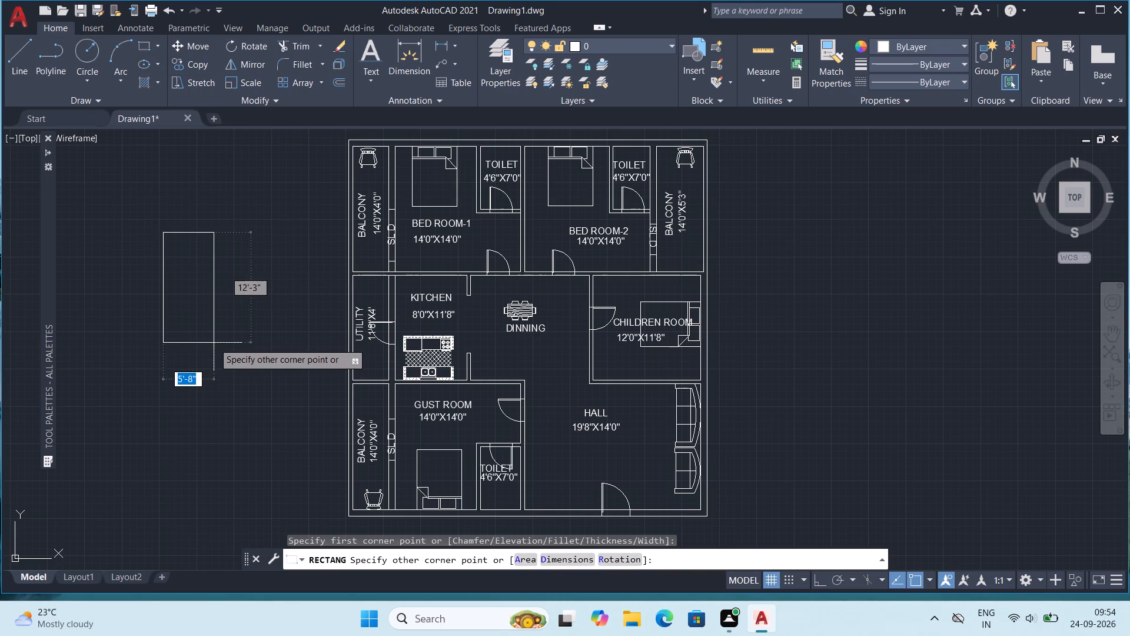
pyautogui.write("5'")
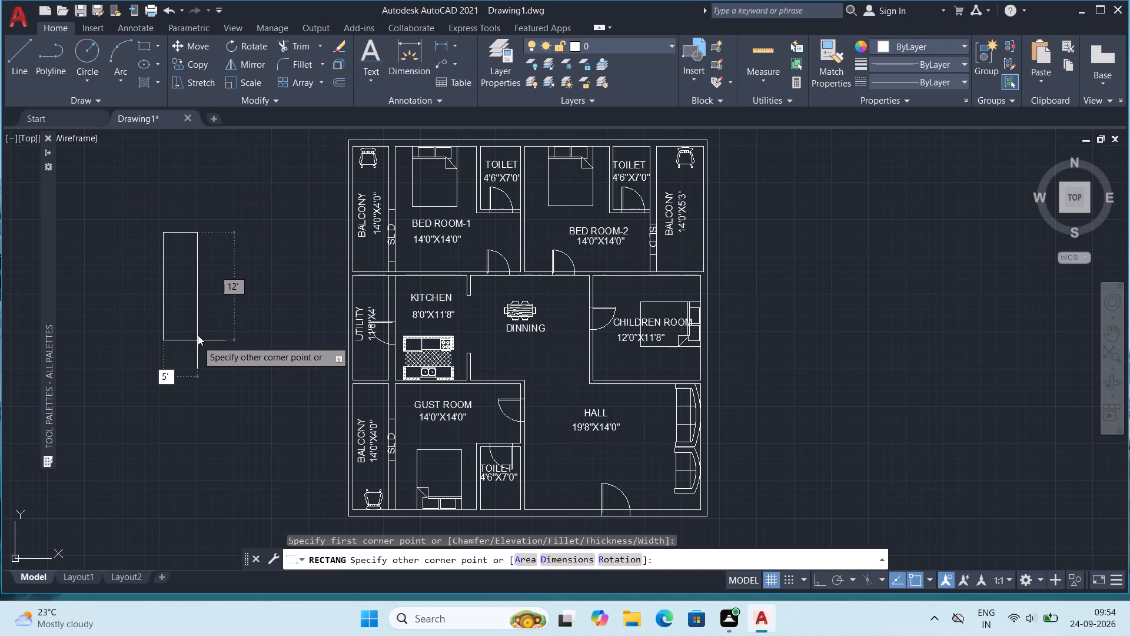
pyautogui.press('Tab')
pyautogui.write("9'")
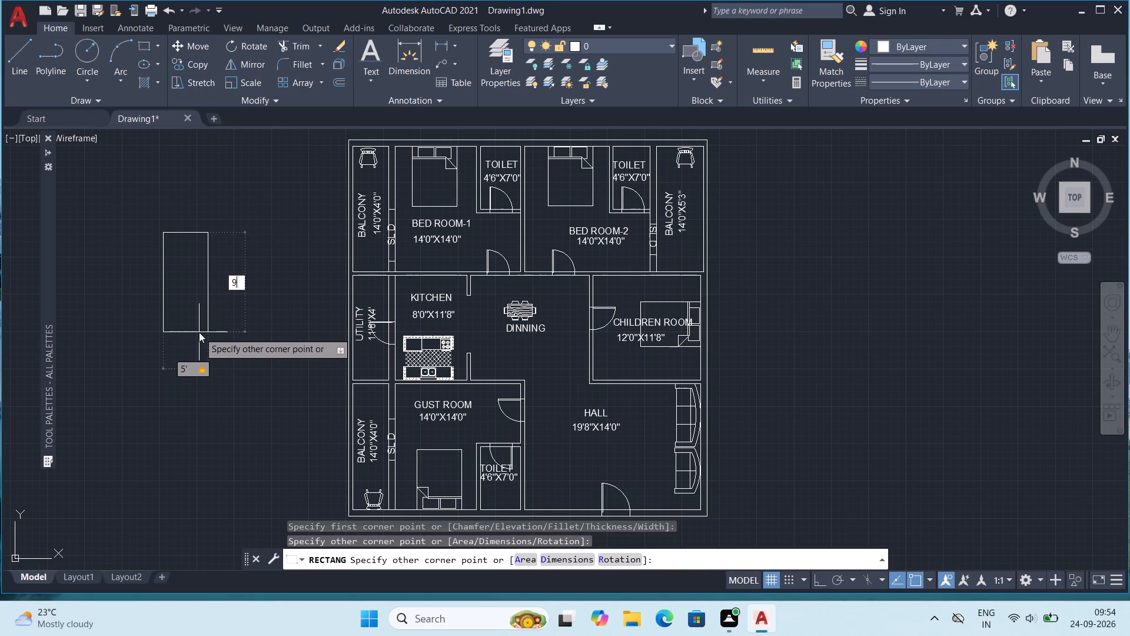
pyautogui.press('BackSpace')
pyautogui.hotkey('shift', '"')
pyautogui.press('Return')
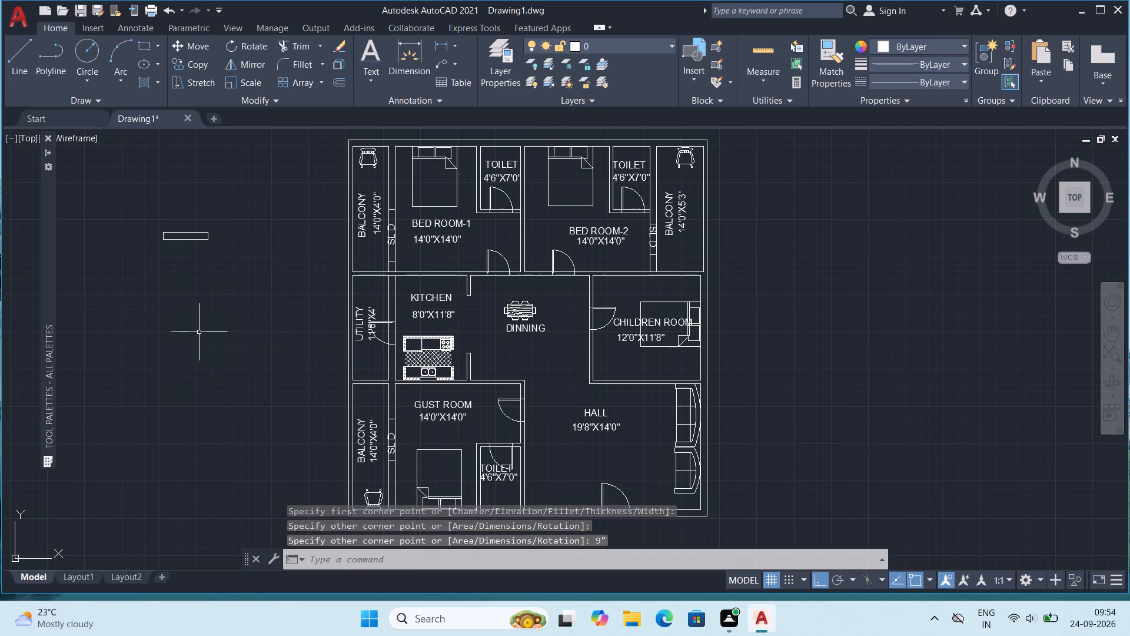
# Draw a horizontal centre line through the 5' by 9" rectangle, joining the midpoints of its short sides.
pyautogui.scroll(2, 184, 238)
pyautogui.moveTo(166, 234); pyautogui.dragTo(365, 259, button='middle')
pyautogui.press('l')
pyautogui.press('Return')
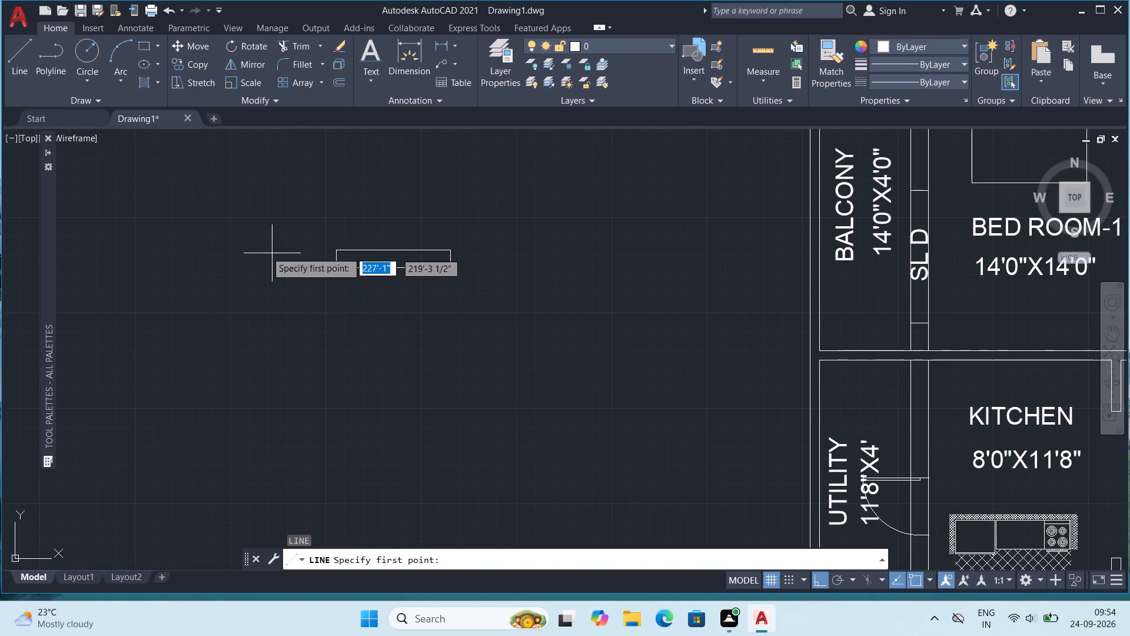
pyautogui.scroll(2, 299, 251)
pyautogui.click(374, 271)
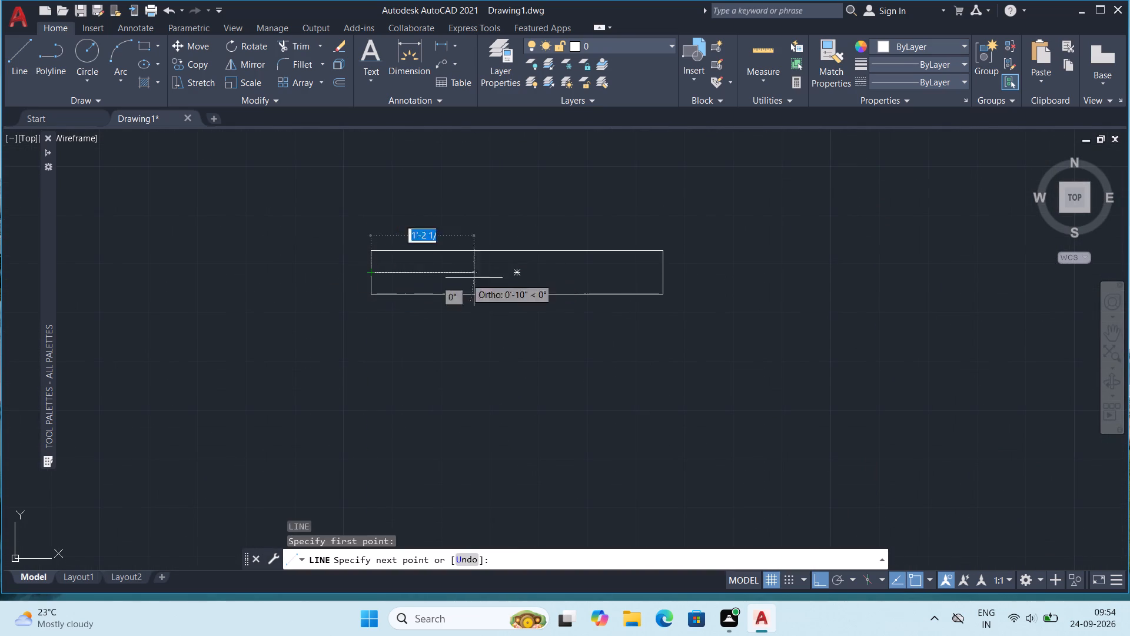
pyautogui.click(660, 273)
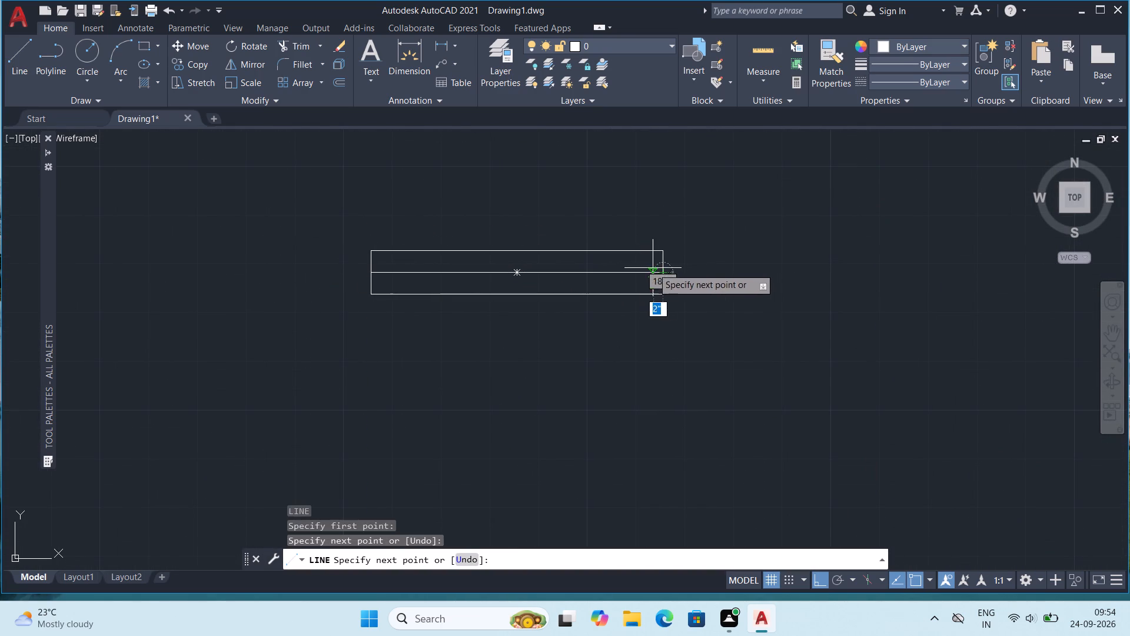
# Copy the 5' by 9" window symbol with its centre line to a free spot beside the original, outside the plan.
pyautogui.press('Escape')
pyautogui.scroll(-1, 358, 234)
pyautogui.click(337, 220)
pyautogui.click(618, 295)
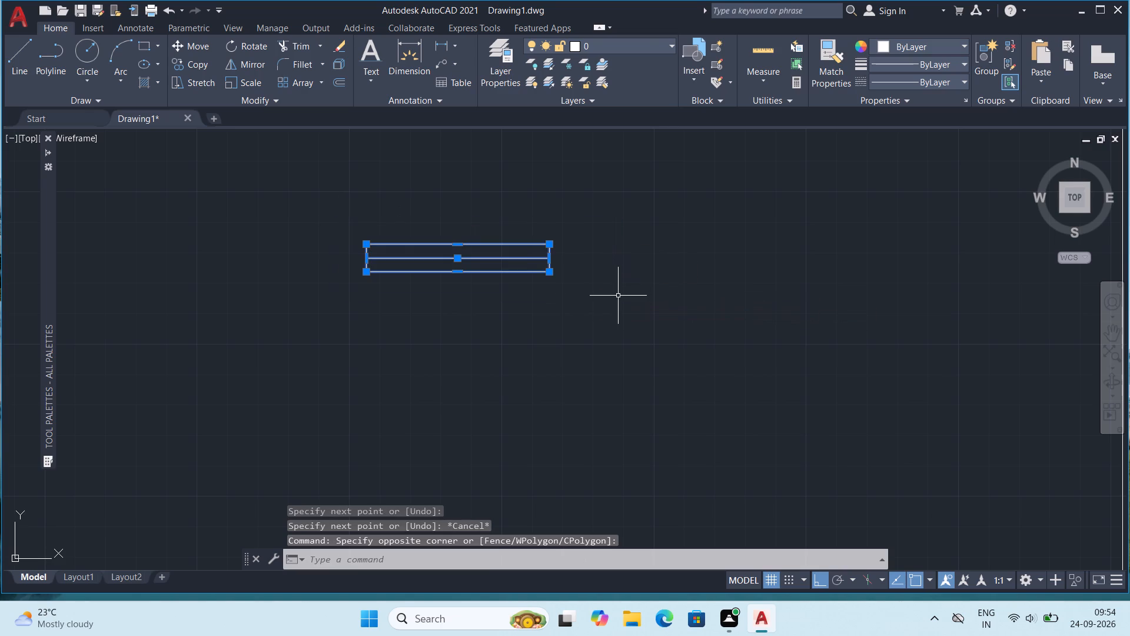
pyautogui.hotkey('ctrl', 'c')
pyautogui.hotkey('ctrl', 'v')
pyautogui.click(655, 333)
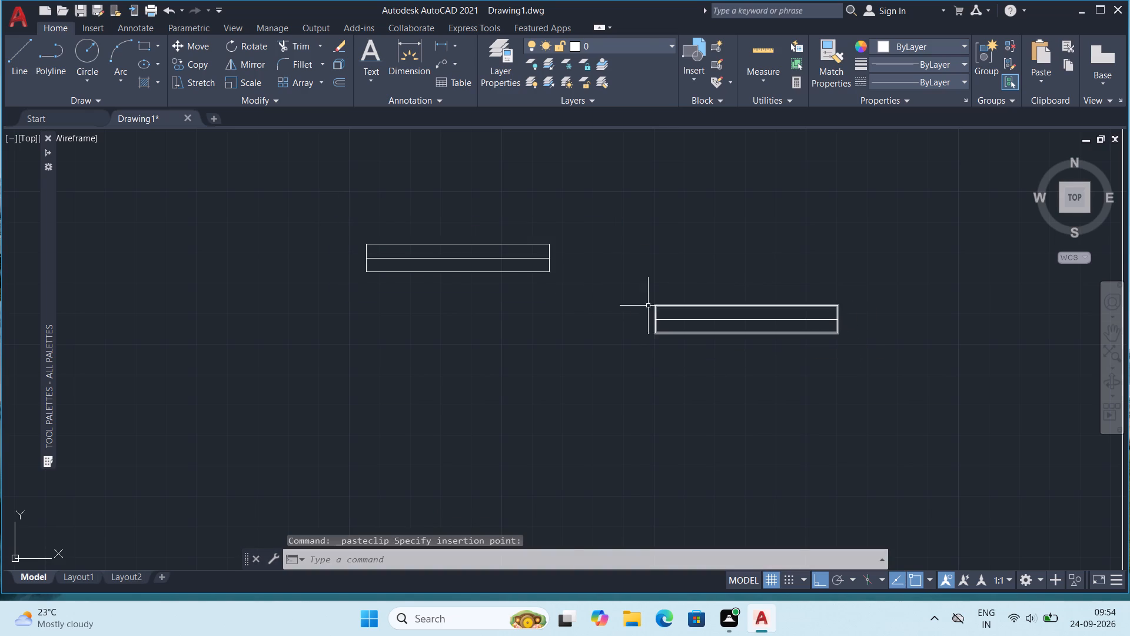
# Rotate the copied window symbol a quarter turn about its lower-right corner so that it stands vertically.
pyautogui.click(581, 283)
pyautogui.click(882, 367)
pyautogui.press('t')
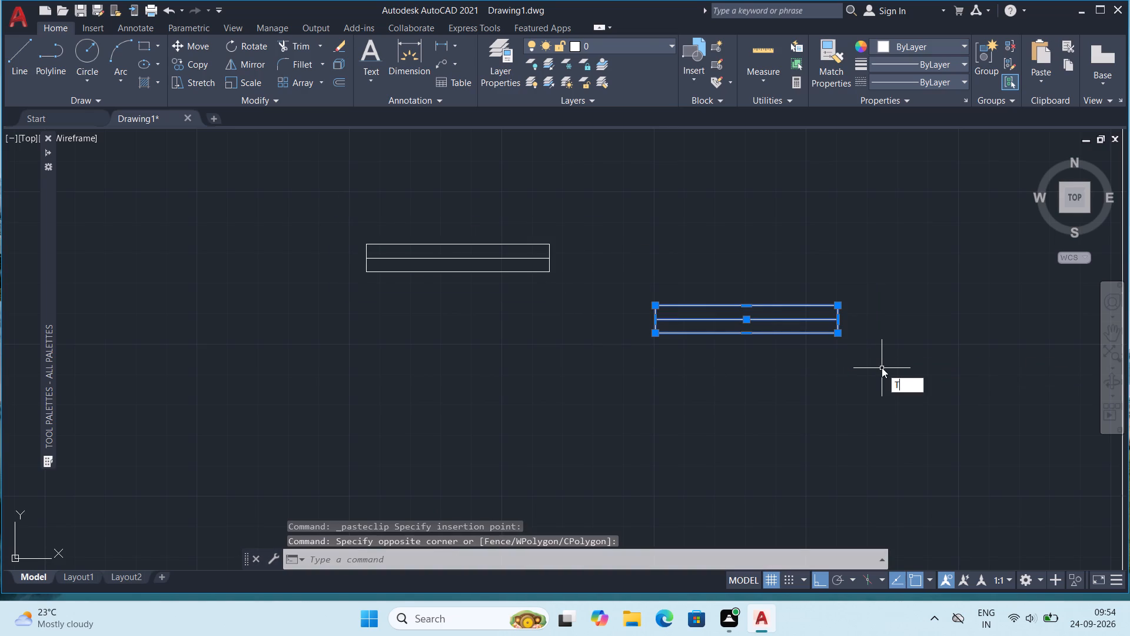
pyautogui.press('BackSpace')
pyautogui.press('r')
pyautogui.press('o')
pyautogui.press('Return')
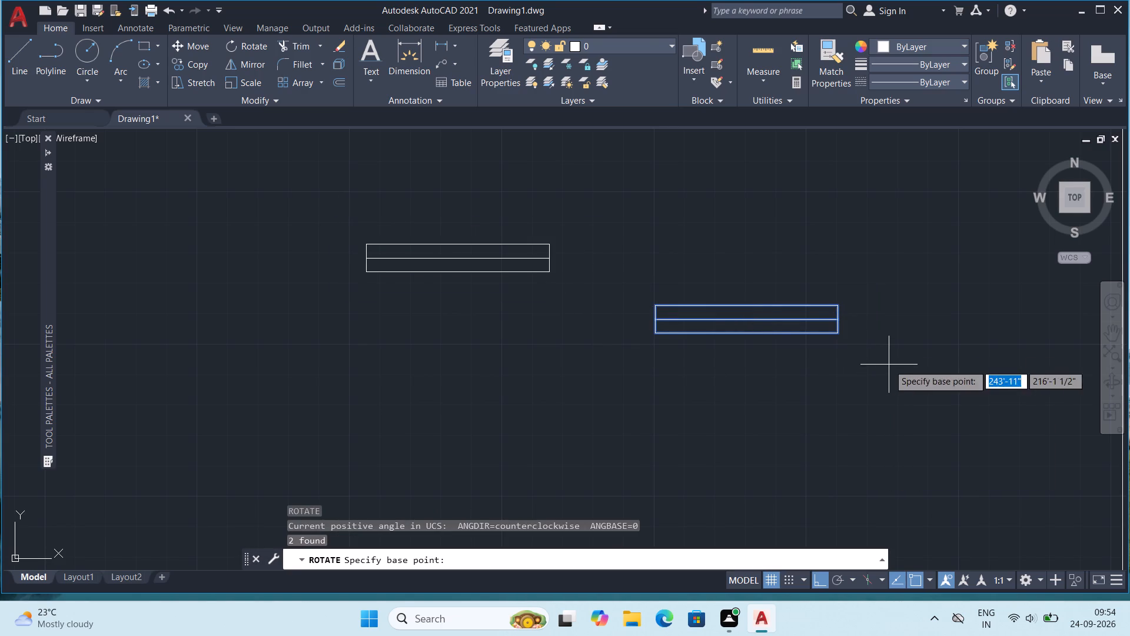
pyautogui.click(835, 333)
pyautogui.click(800, 417)
# Copy the horizontal window symbol into the outer wall at the head of BED ROOM-1's bed.
pyautogui.scroll(-2, 820, 345)
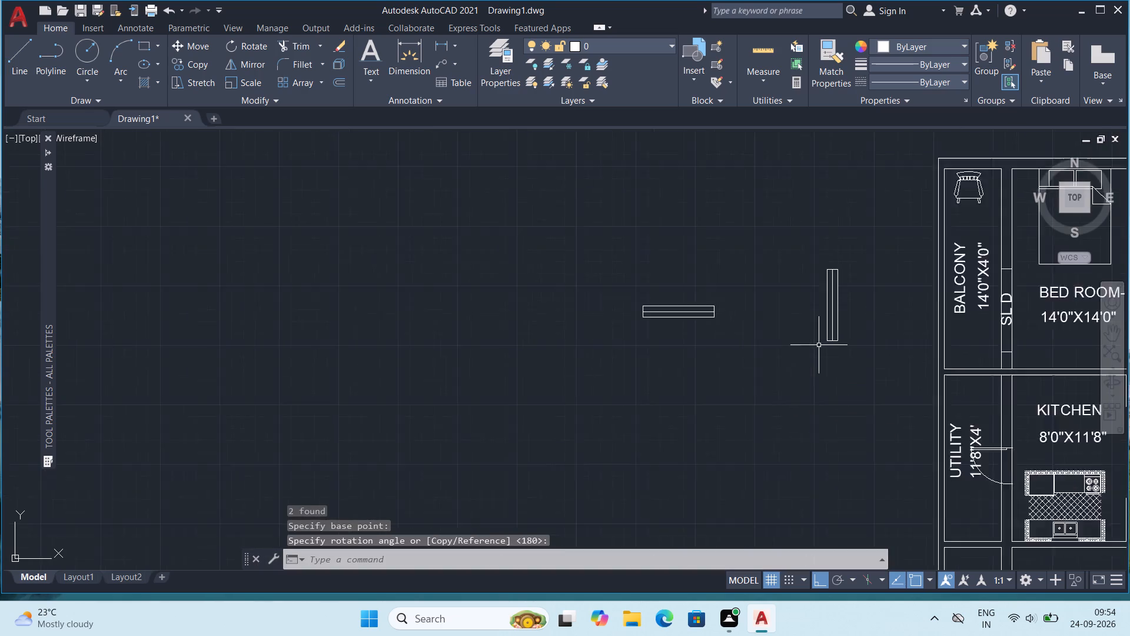
pyautogui.scroll(-2, 819, 345)
pyautogui.moveTo(879, 363); pyautogui.dragTo(722, 358, button='middle')
pyautogui.scroll(2, 705, 329)
pyautogui.moveTo(681, 337); pyautogui.dragTo(513, 413, button='middle')
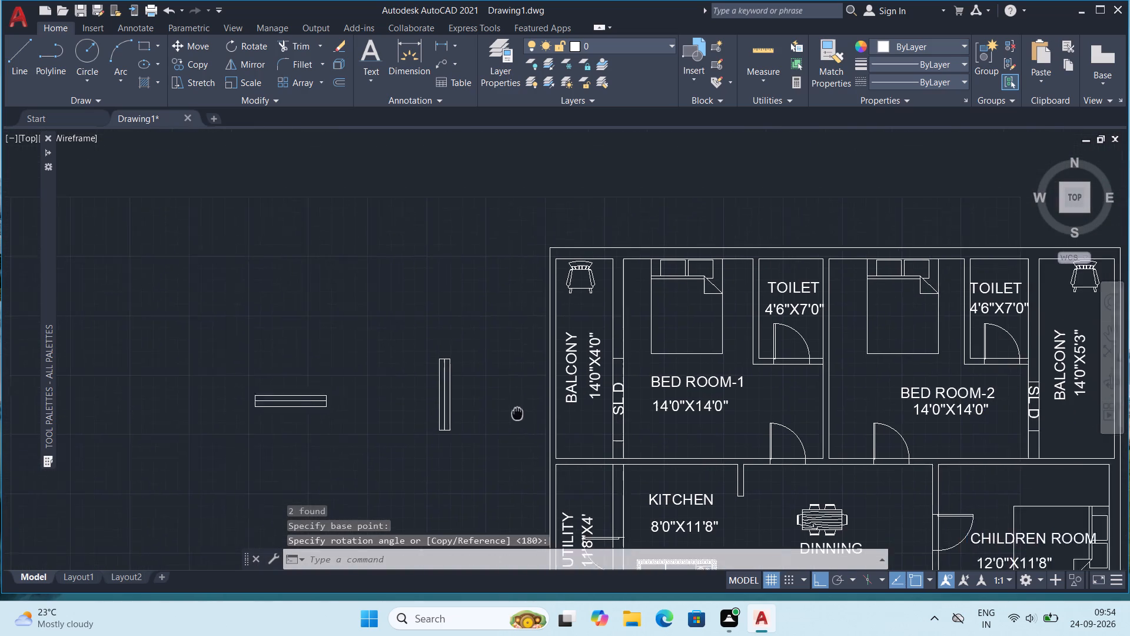
pyautogui.moveTo(513, 413); pyautogui.dragTo(461, 410, button='middle')
pyautogui.click(130, 366)
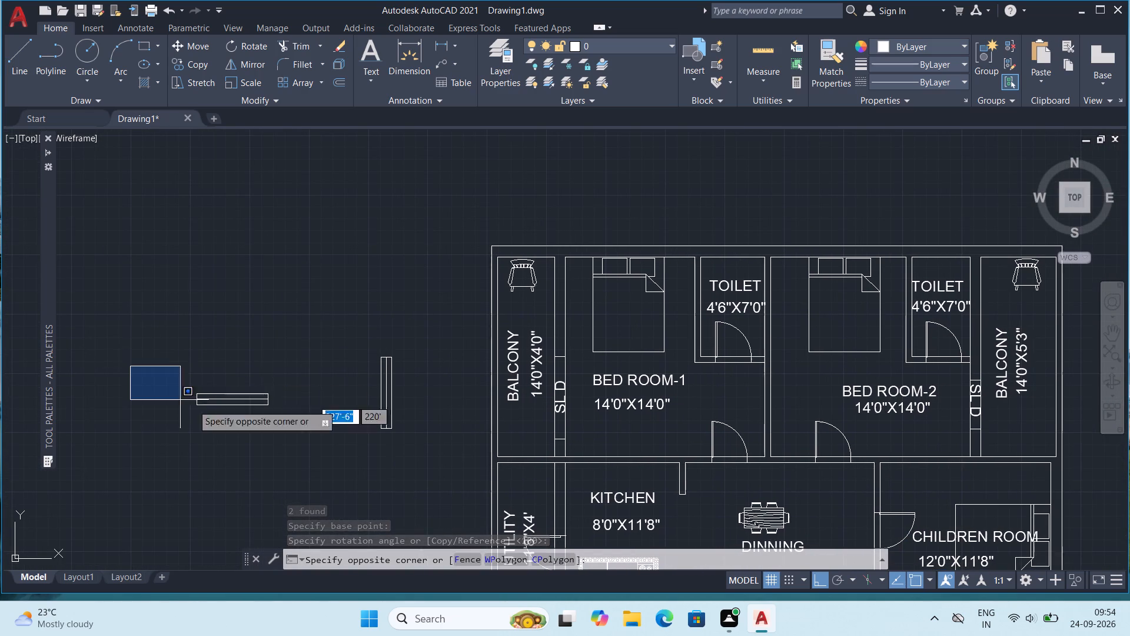
pyautogui.click(330, 436)
pyautogui.hotkey('ctrl', 'c')
pyautogui.hotkey('ctrl', 'v')
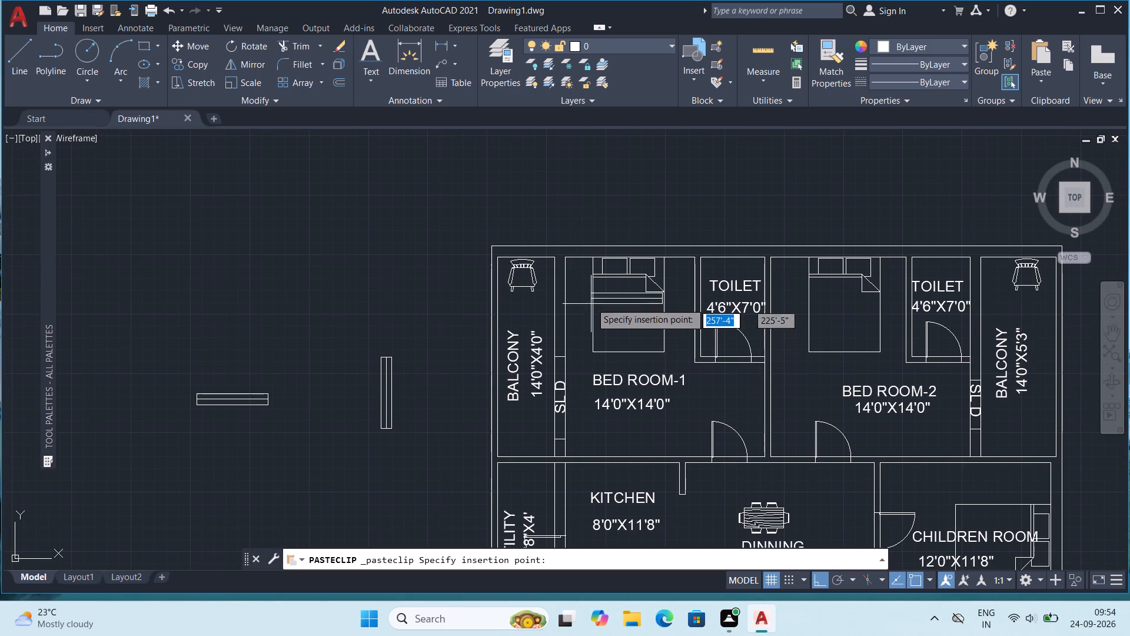
pyautogui.scroll(2, 595, 259)
pyautogui.click(580, 256)
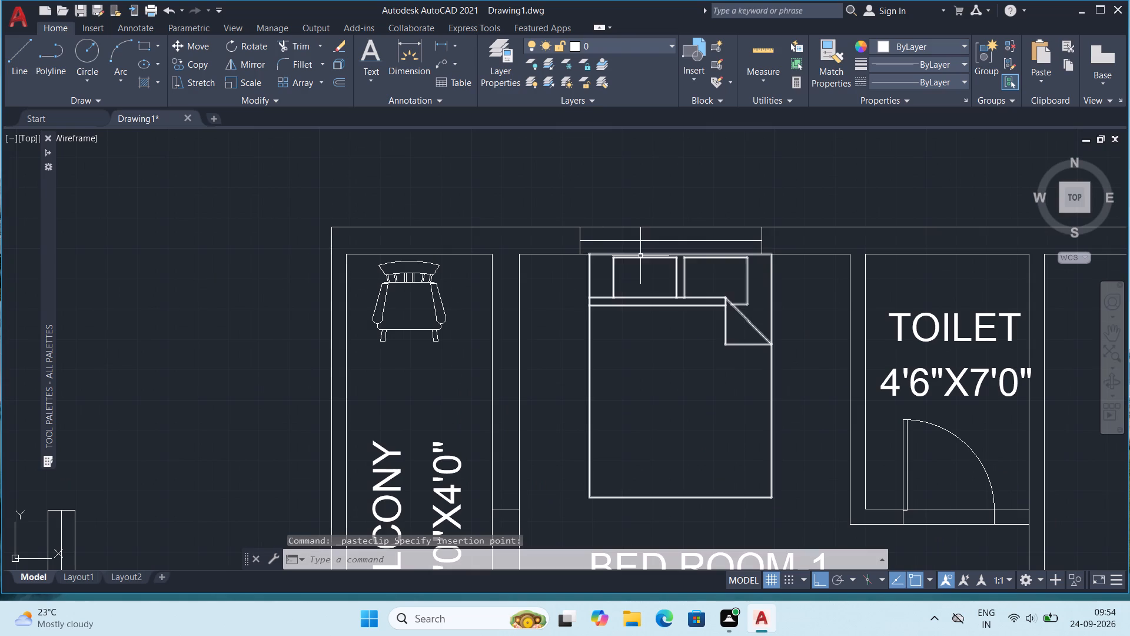
# Place another horizontal window symbol in the outer wall at the head of BED ROOM-2's bed.
pyautogui.hotkey('ctrl', 'v')
pyautogui.scroll(-2, 839, 285)
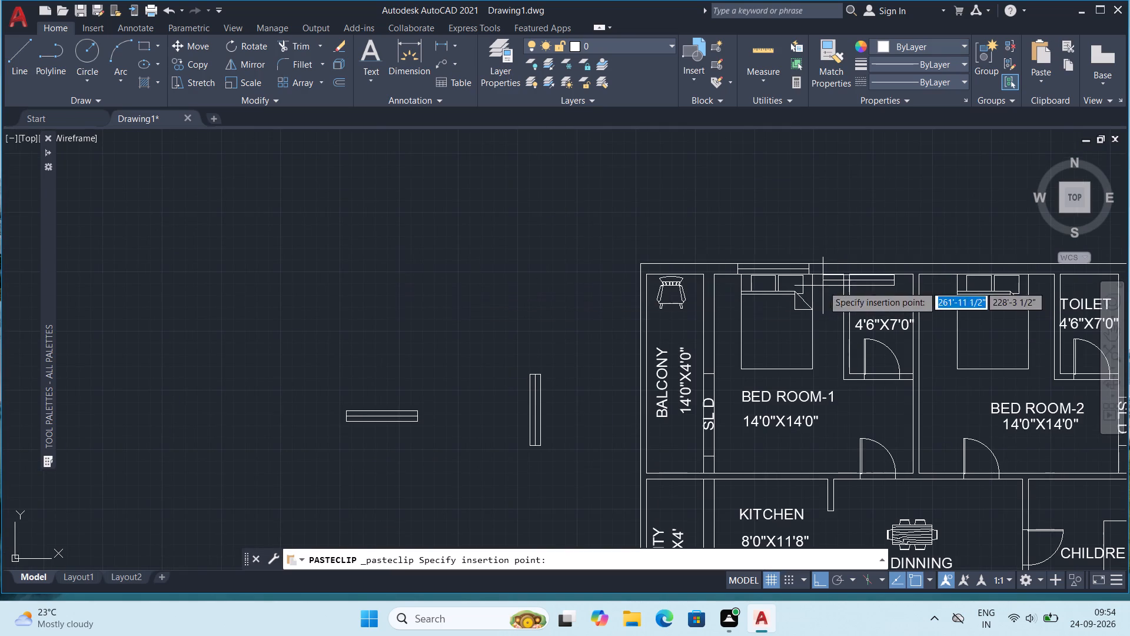
pyautogui.moveTo(889, 288); pyautogui.dragTo(456, 306, button='middle')
pyautogui.scroll(2, 664, 284)
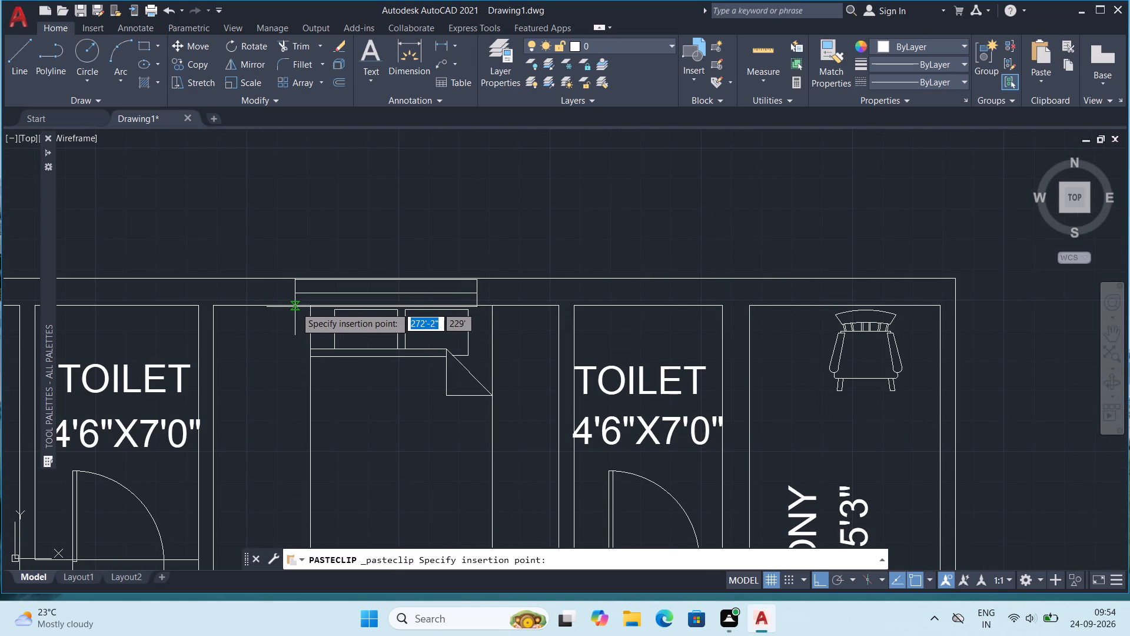
pyautogui.click(298, 307)
# Place a horizontal window symbol in the outer wall at the head of the GUST ROOM bed.
pyautogui.scroll(-1, 584, 296)
pyautogui.moveTo(610, 408); pyautogui.dragTo(711, 189, button='middle')
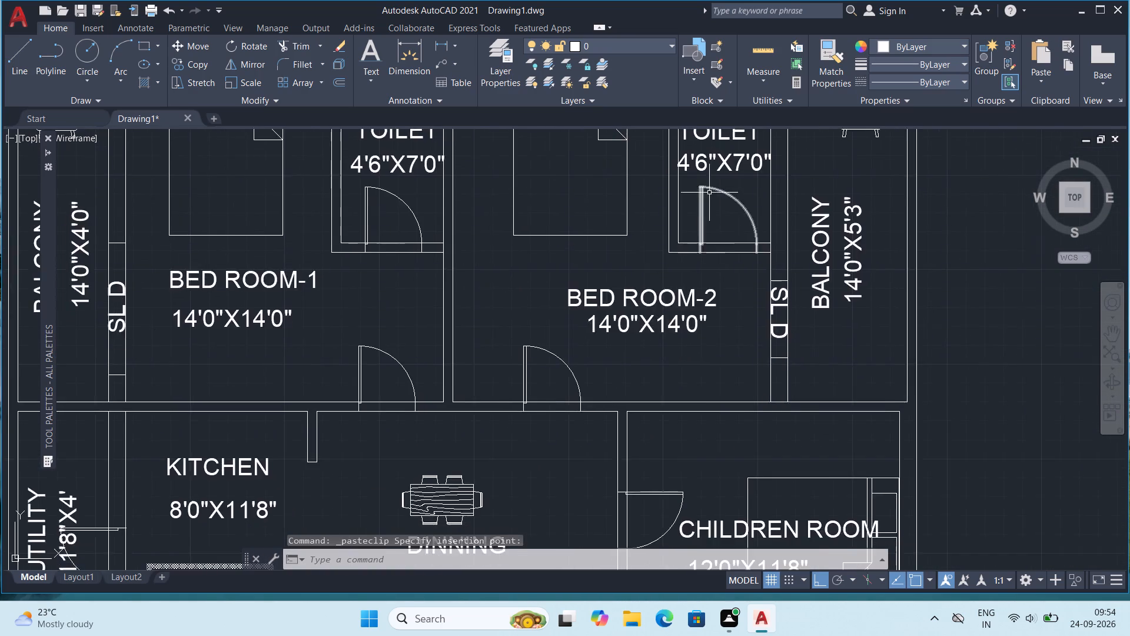
pyautogui.scroll(-1, 708, 198)
pyautogui.moveTo(752, 396); pyautogui.dragTo(732, 174, button='middle')
pyautogui.moveTo(417, 437); pyautogui.dragTo(534, 355, button='middle')
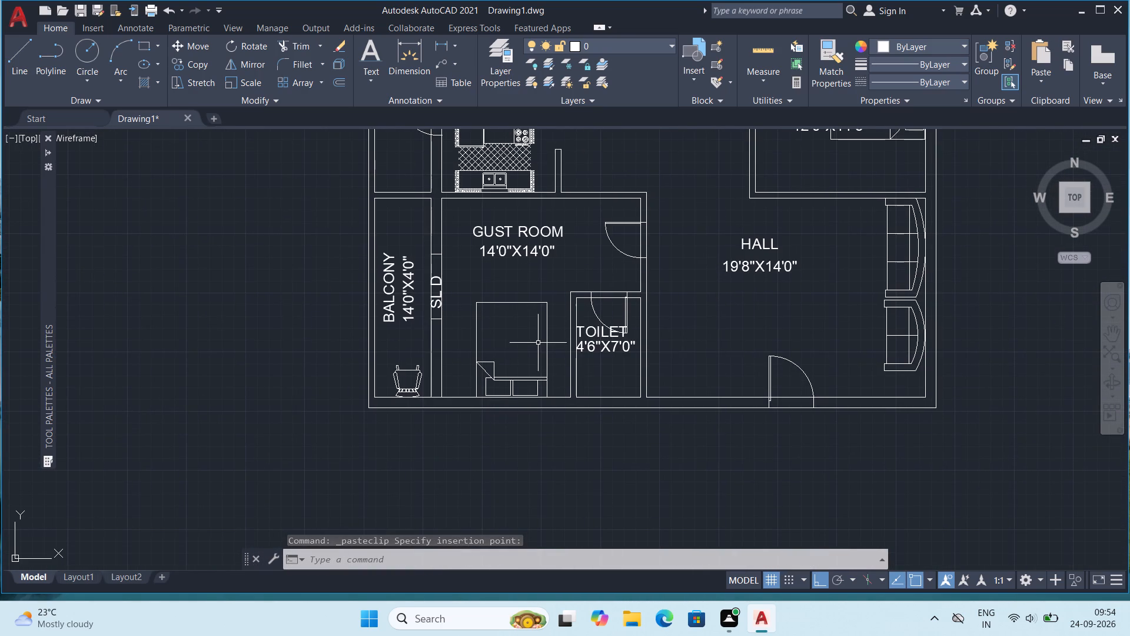
pyautogui.hotkey('ctrl', 'v')
pyautogui.scroll(4, 468, 372)
pyautogui.moveTo(520, 474); pyautogui.dragTo(490, 306, button='middle')
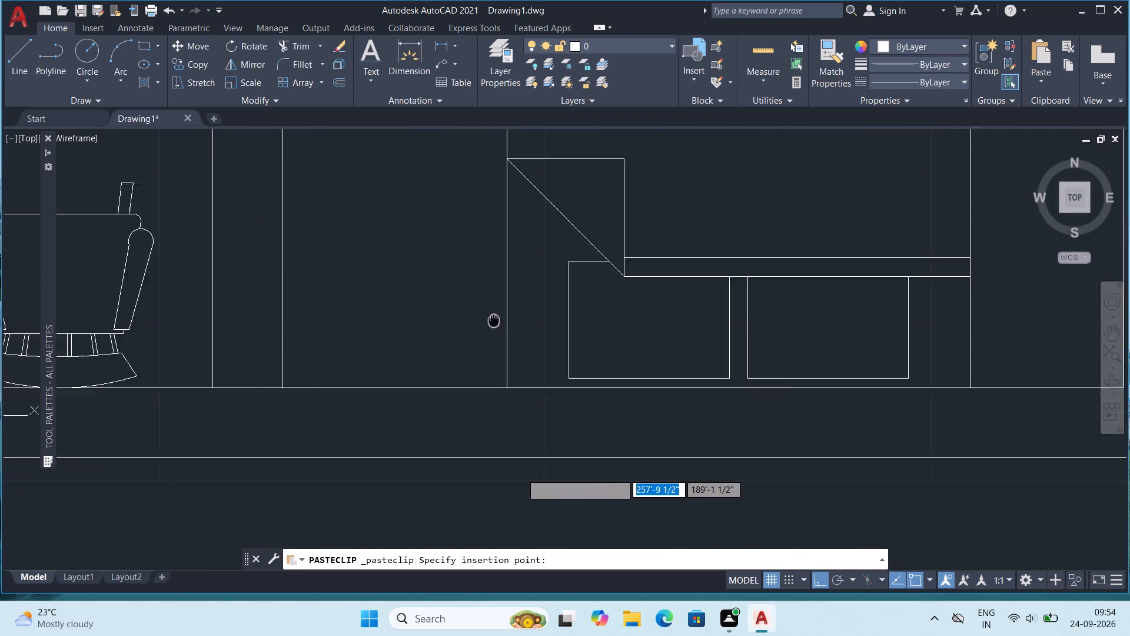
pyautogui.moveTo(490, 306); pyautogui.dragTo(476, 253, button='middle')
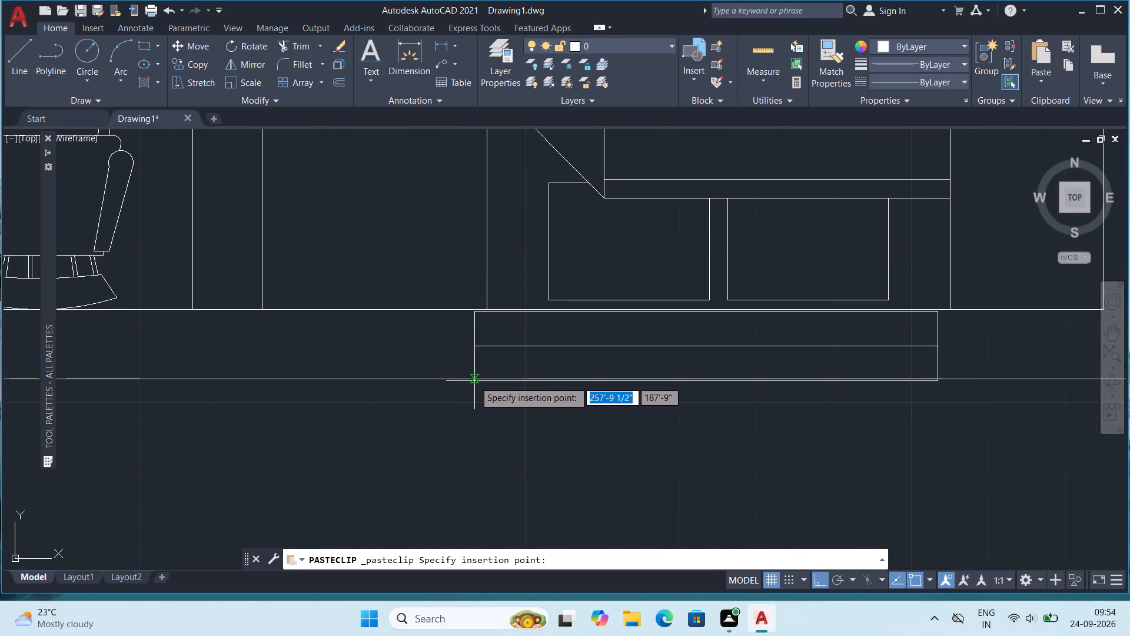
pyautogui.click(476, 379)
# Copy the vertical window symbol onto the CHILDREN ROOM's outer wall at the head of the bed.
pyautogui.scroll(-2, 484, 369)
pyautogui.scroll(-1, 354, 372)
pyautogui.moveTo(354, 372); pyautogui.dragTo(366, 477, button='middle')
pyautogui.scroll(1, 367, 476)
pyautogui.scroll(-1, 394, 404)
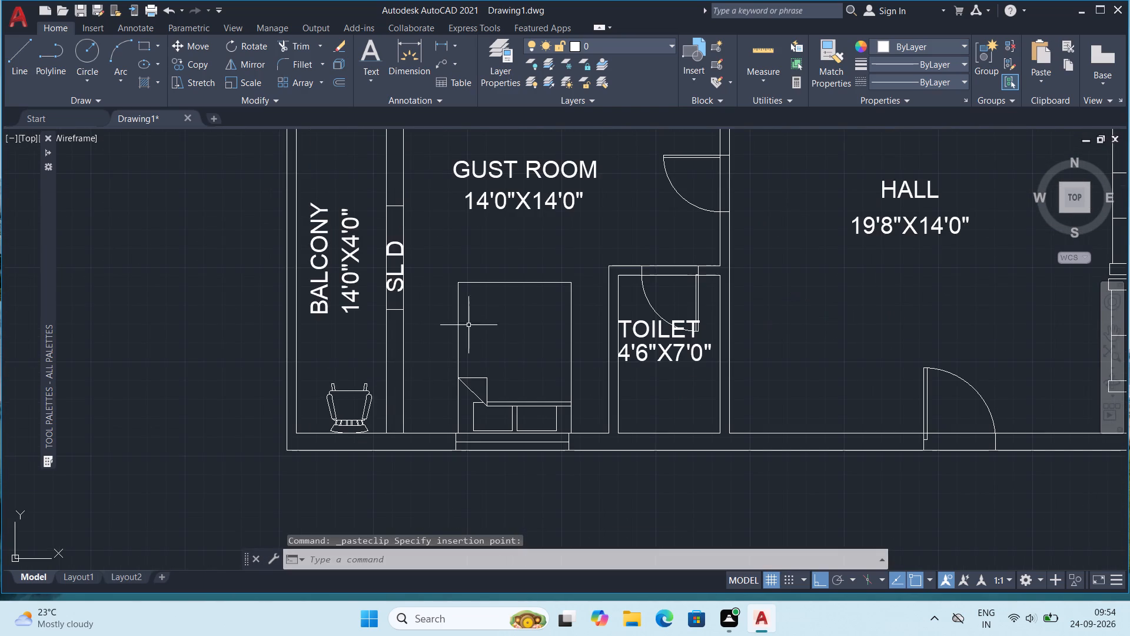
pyautogui.moveTo(490, 353); pyautogui.dragTo(430, 493, button='middle')
pyautogui.scroll(-1, 436, 405)
pyautogui.moveTo(539, 344); pyautogui.dragTo(321, 366, button='middle')
pyautogui.scroll(-2, 592, 293)
pyautogui.moveTo(426, 319); pyautogui.dragTo(540, 330, button='middle')
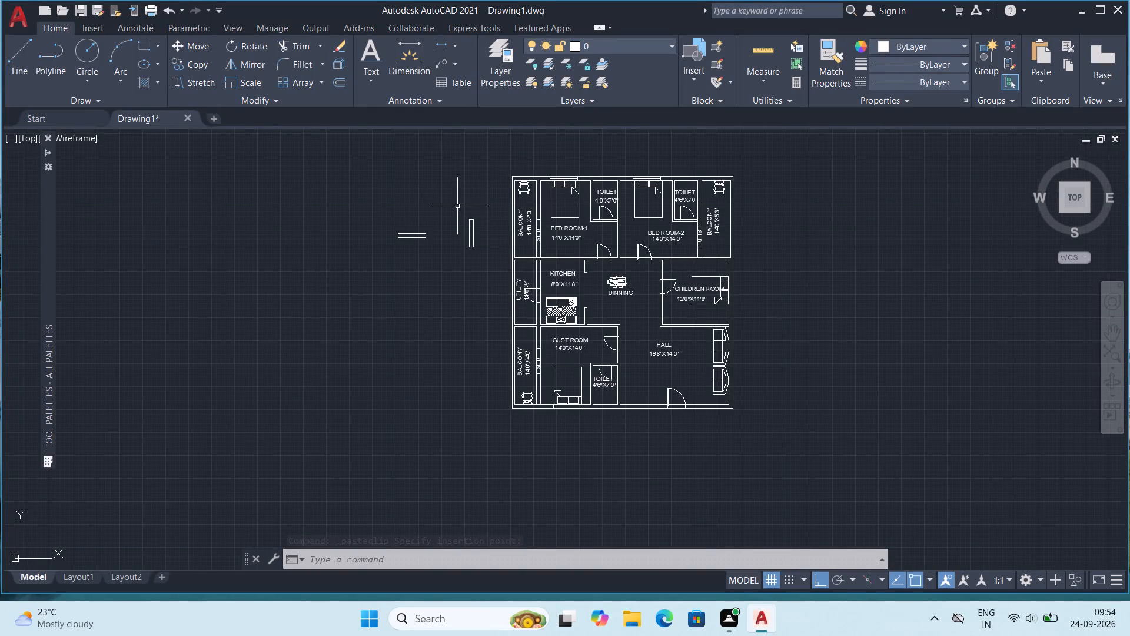
pyautogui.click(448, 204)
pyautogui.click(486, 276)
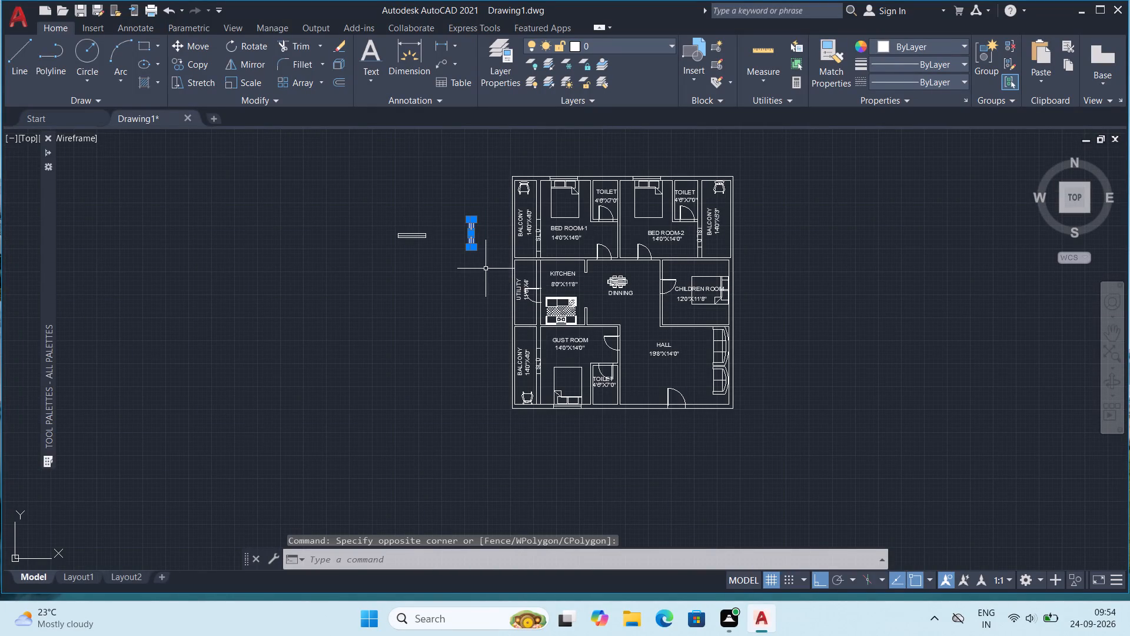
pyautogui.hotkey('ctrl', 'c')
pyautogui.hotkey('ctrl', 'v')
pyautogui.scroll(2, 750, 269)
pyautogui.scroll(1, 689, 350)
pyautogui.click(697, 354)
pyautogui.scroll(-1, 713, 316)
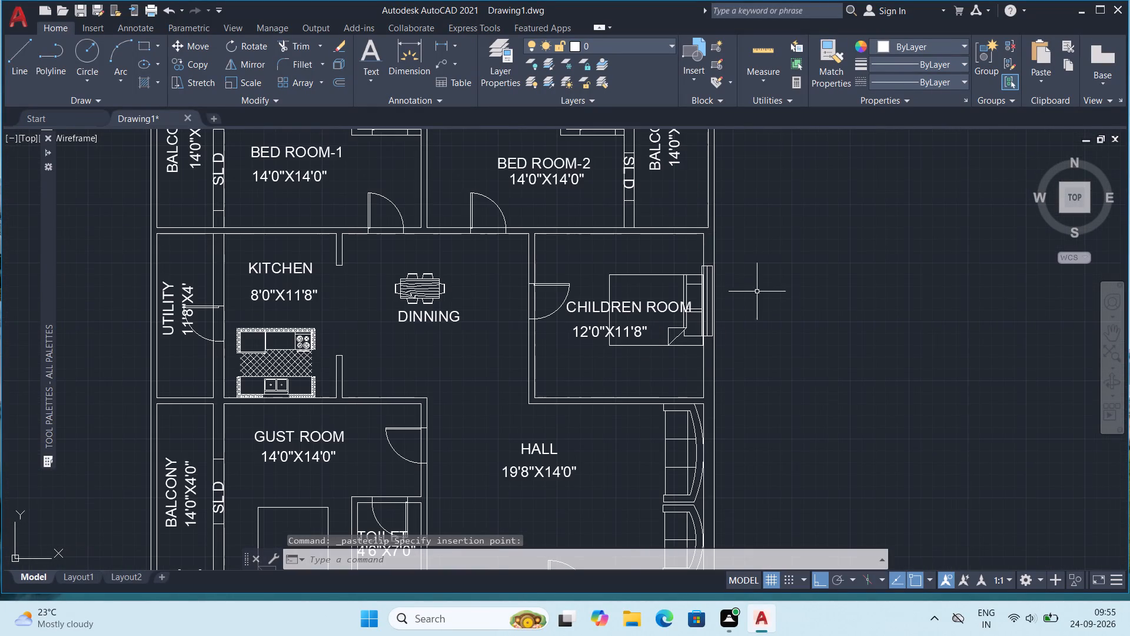
# Replace the misaligned CHILDREN ROOM window symbol with a fresh copy fitted between the two outer wall lines.
pyautogui.scroll(2, 723, 296)
pyautogui.click(685, 397)
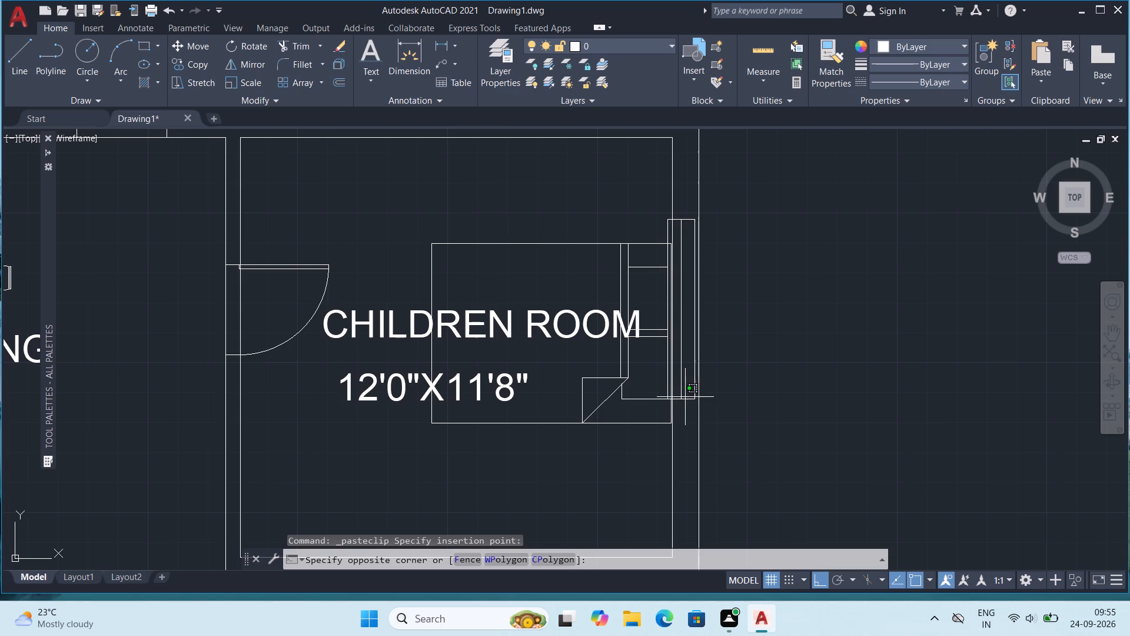
pyautogui.click(680, 372)
pyautogui.press('Delete')
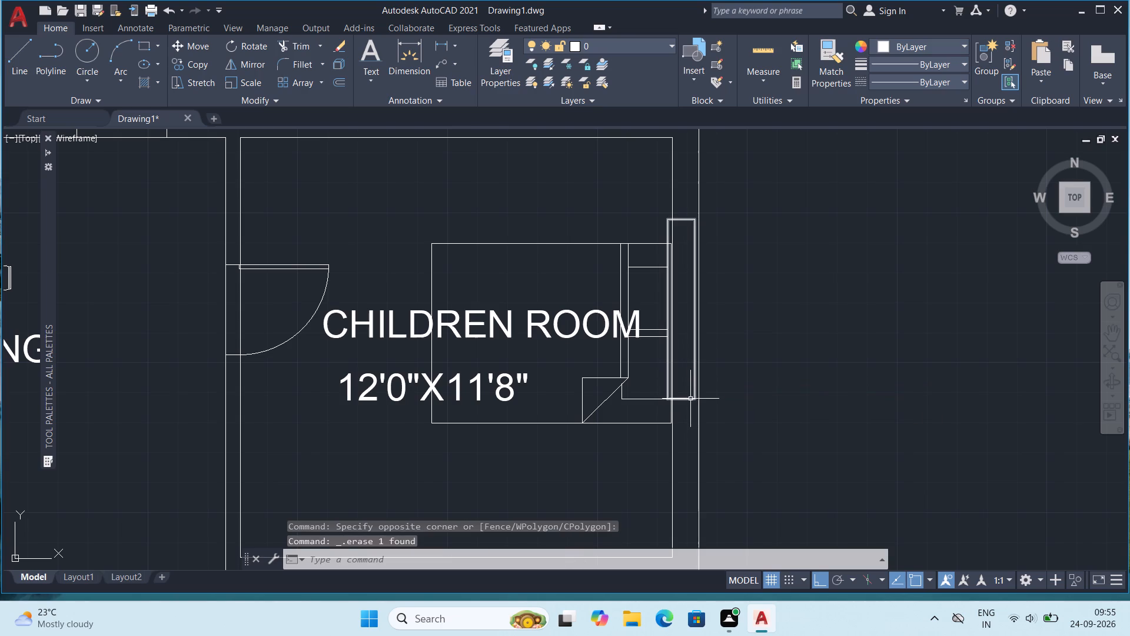
pyautogui.click(691, 398)
pyautogui.press('Delete')
pyautogui.hotkey('ctrl', 'v')
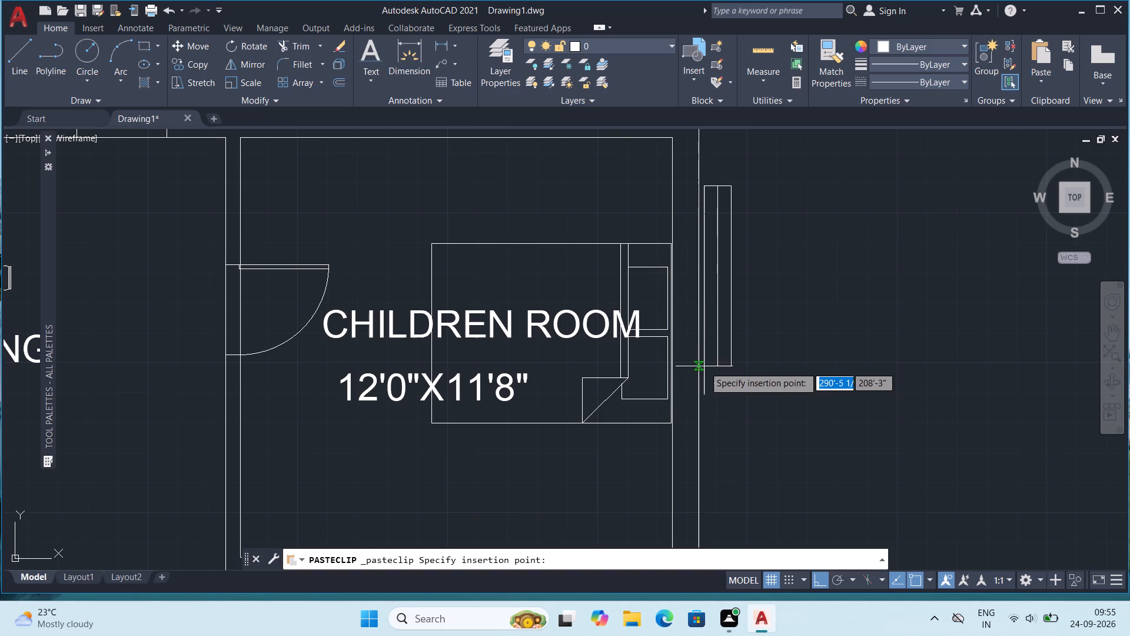
pyautogui.click(673, 400)
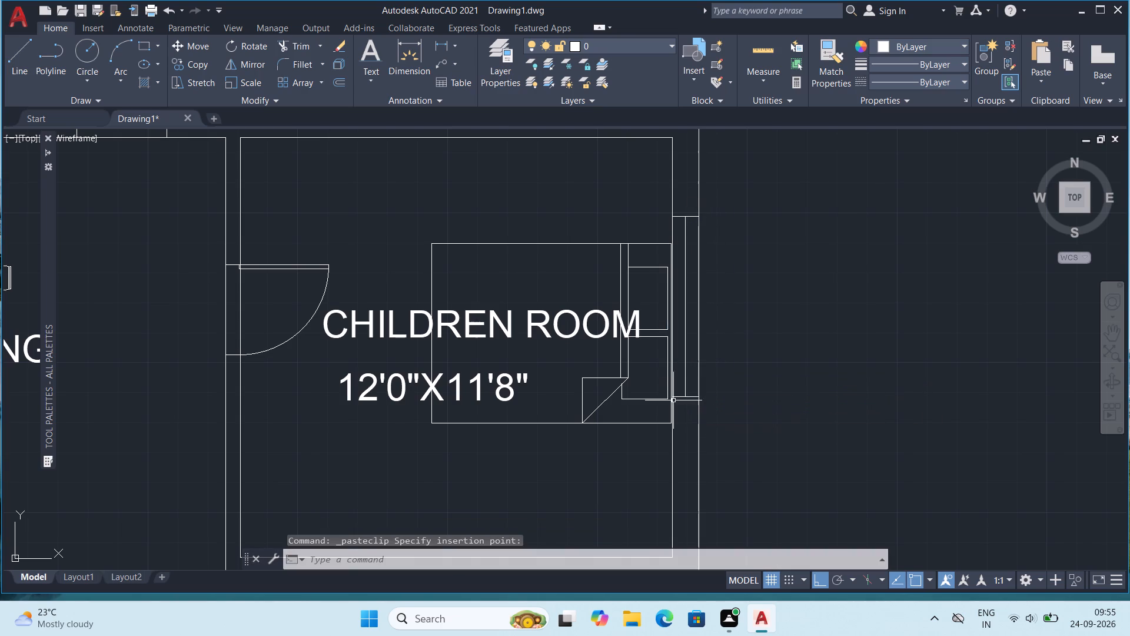
# Place a vertical window symbol in the HALL's outer wall behind the sofas.
pyautogui.scroll(-2, 706, 340)
pyautogui.scroll(-2, 772, 360)
pyautogui.moveTo(772, 364); pyautogui.dragTo(767, 320, button='middle')
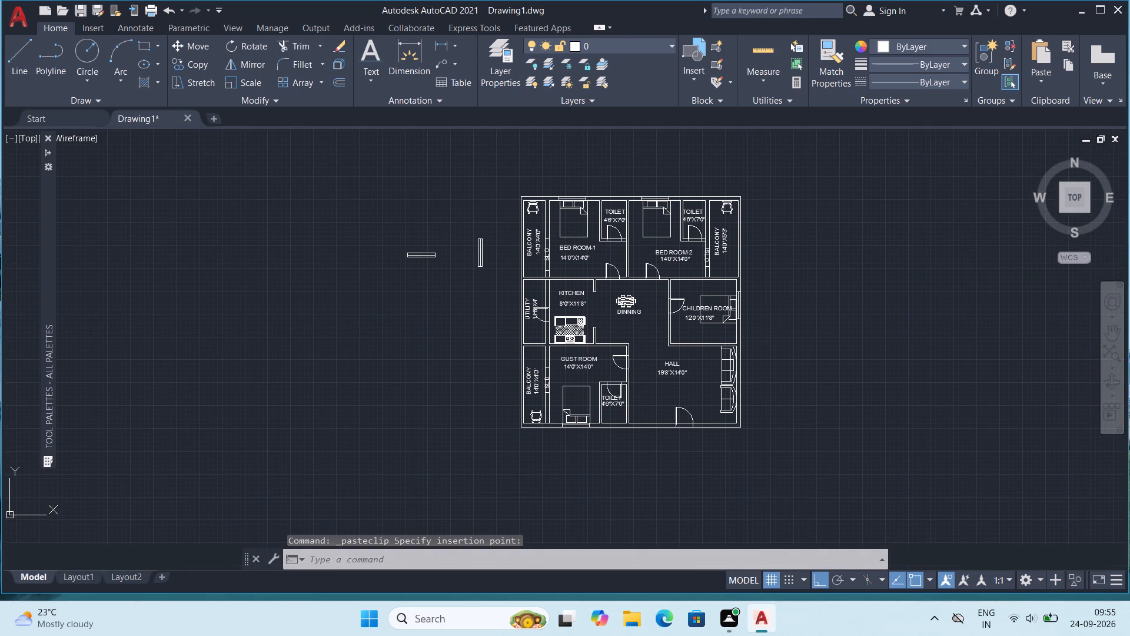
pyautogui.scroll(1, 755, 405)
pyautogui.hotkey('ctrl', 'v')
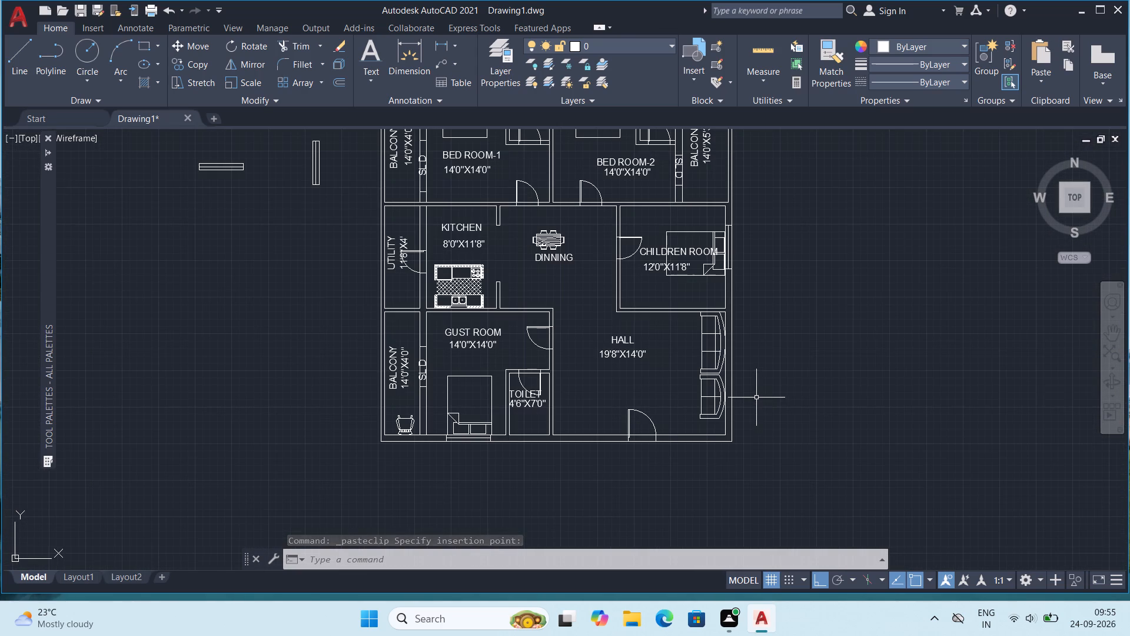
pyautogui.scroll(3, 753, 403)
pyautogui.click(656, 389)
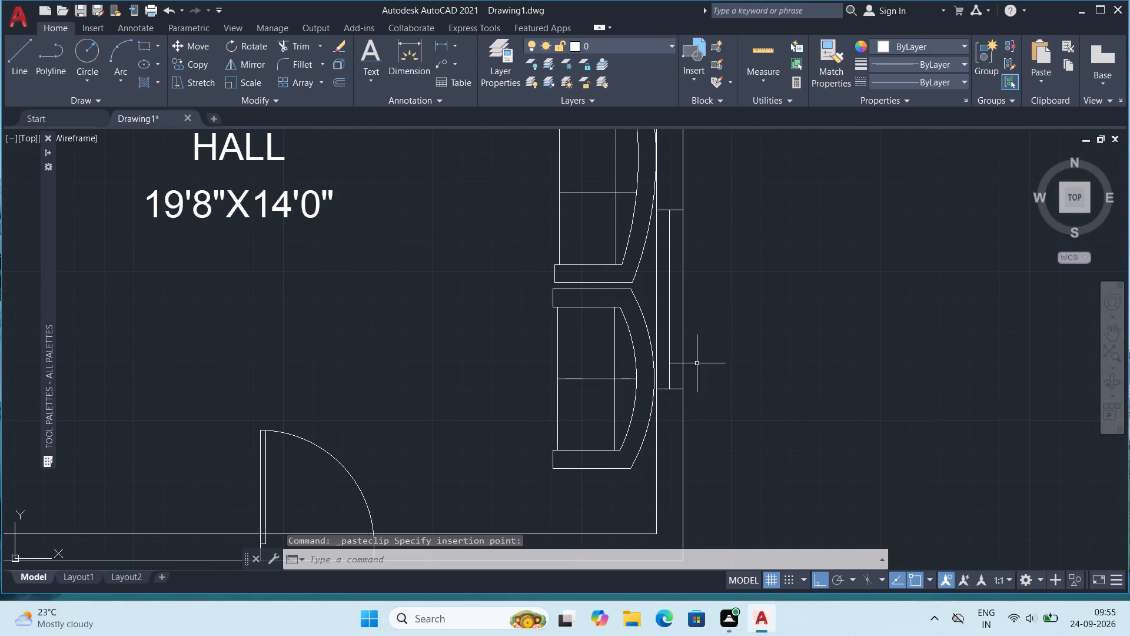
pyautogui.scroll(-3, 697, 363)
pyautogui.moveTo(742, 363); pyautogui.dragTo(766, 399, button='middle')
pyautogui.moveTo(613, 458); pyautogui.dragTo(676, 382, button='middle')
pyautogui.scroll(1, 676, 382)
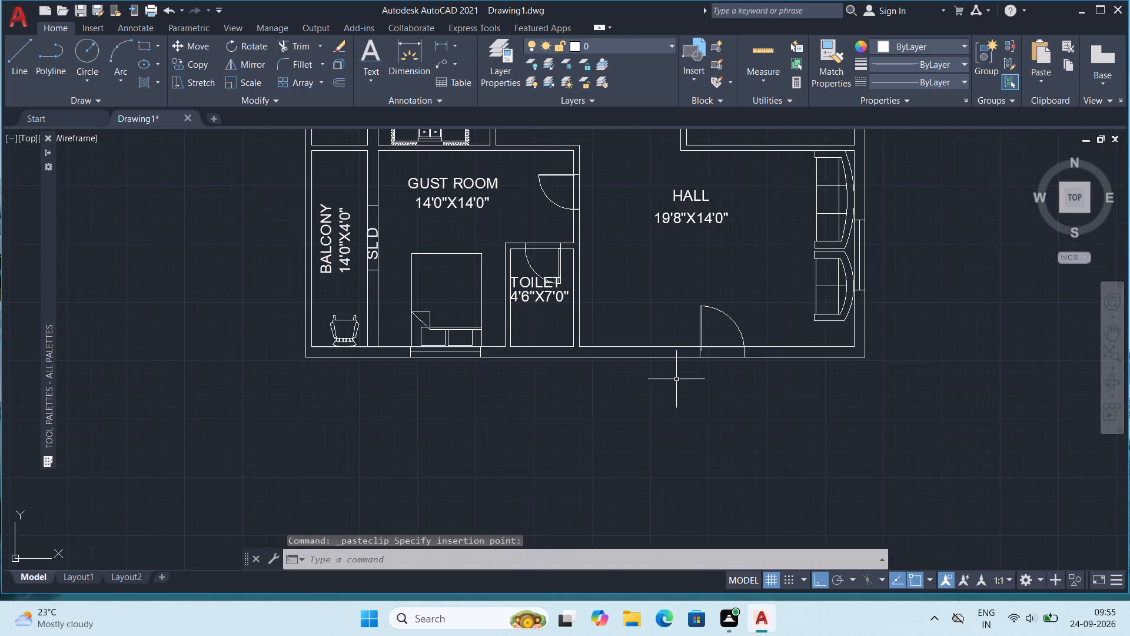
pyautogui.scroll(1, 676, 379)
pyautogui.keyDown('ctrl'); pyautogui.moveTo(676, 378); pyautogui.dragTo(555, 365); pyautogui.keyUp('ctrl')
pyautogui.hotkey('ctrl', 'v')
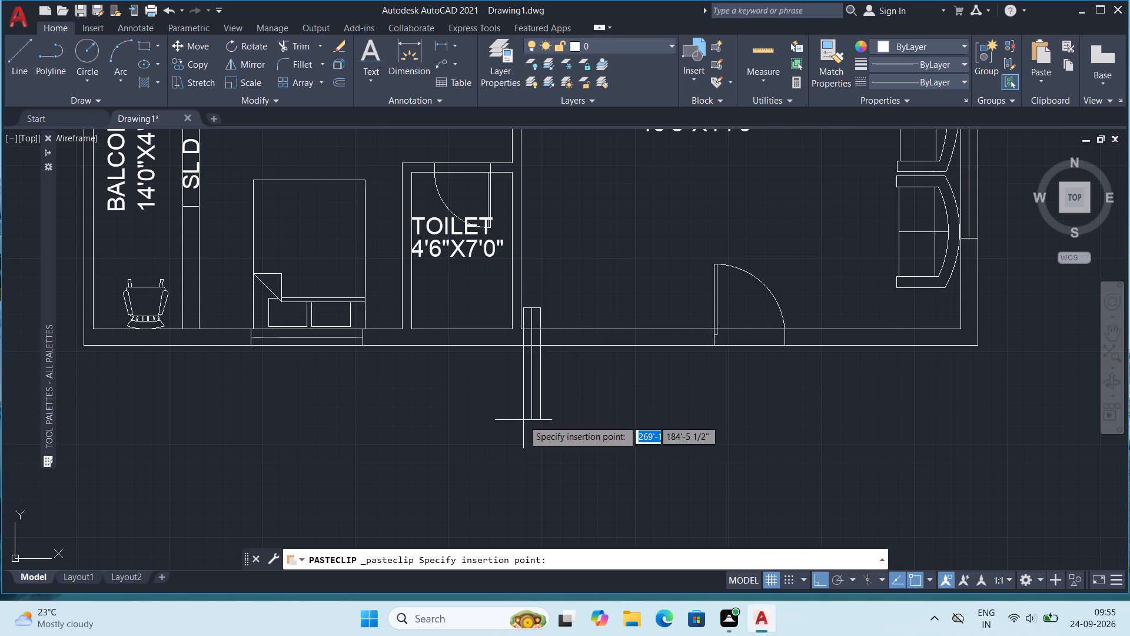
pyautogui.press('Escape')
# Copy the horizontal window symbol into the HALL's outer wall between the TOILET and the entrance door.
pyautogui.moveTo(378, 353); pyautogui.dragTo(564, 491, button='middle')
pyautogui.scroll(-2, 569, 443)
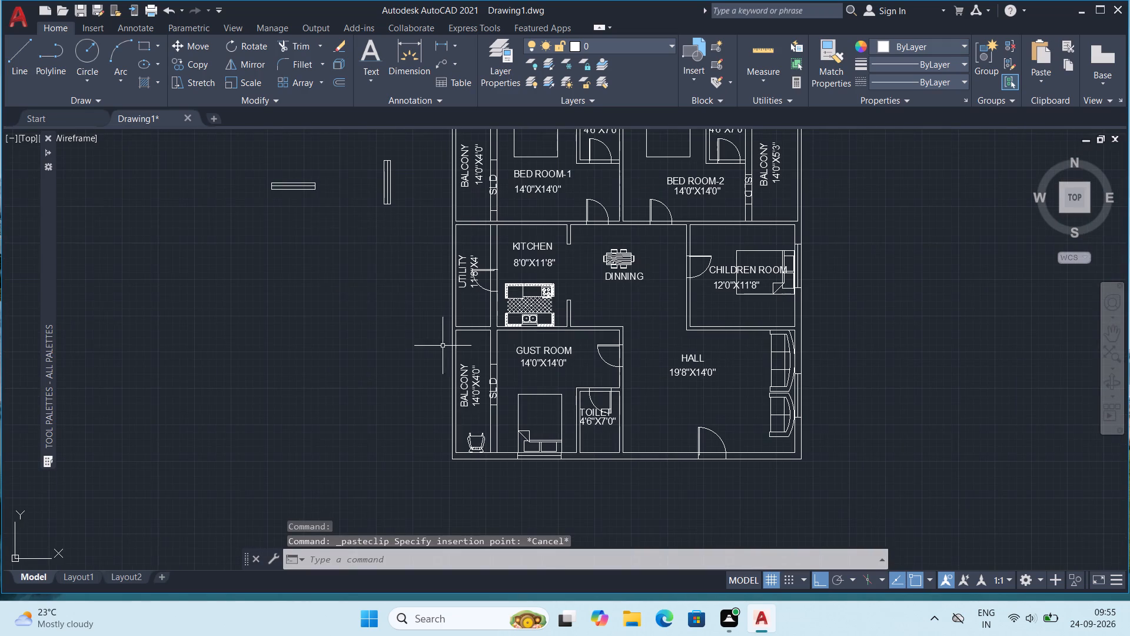
pyautogui.click(258, 151)
pyautogui.click(355, 234)
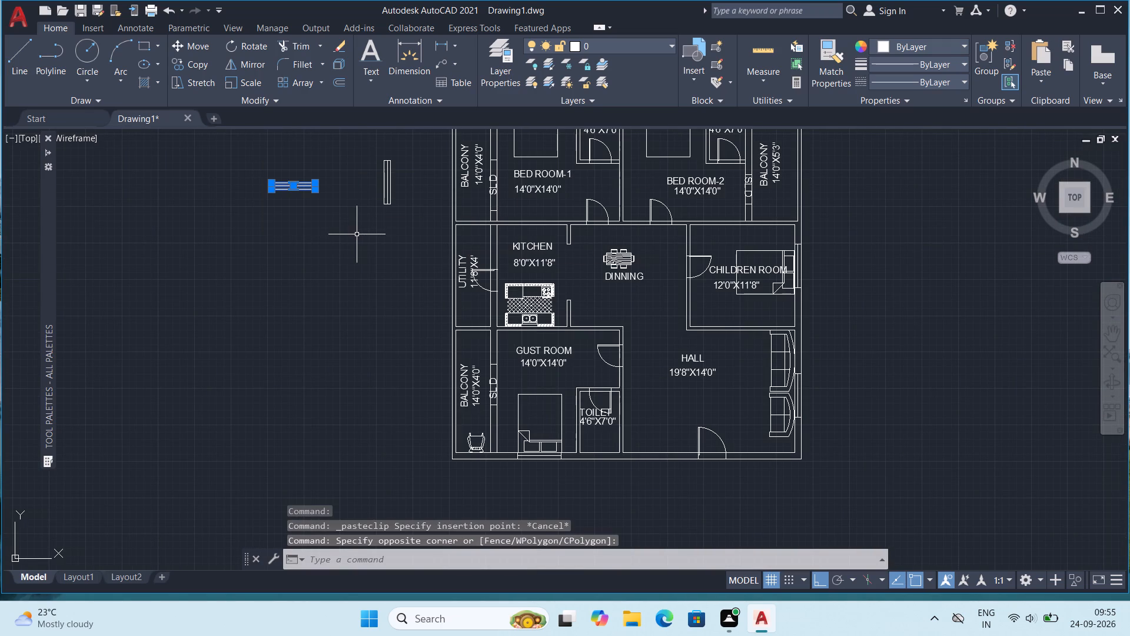
pyautogui.hotkey('ctrl', 'c')
pyautogui.hotkey('ctrl', 'v')
pyautogui.moveTo(589, 469); pyautogui.dragTo(590, 469, button='middle')
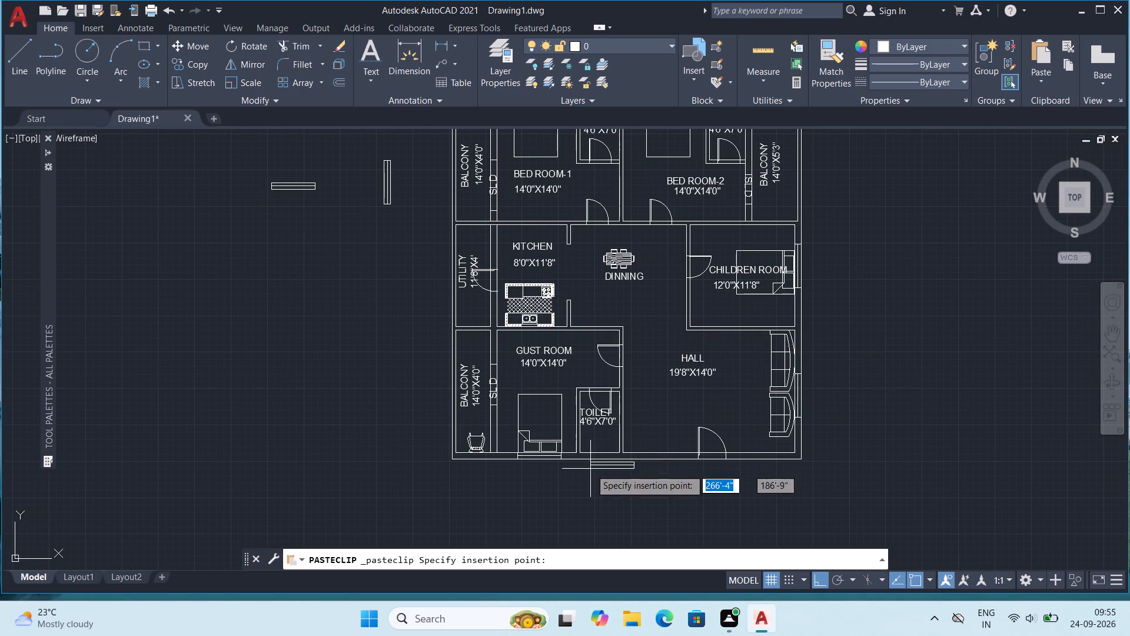
pyautogui.moveTo(590, 469); pyautogui.dragTo(549, 294, button='middle')
pyautogui.scroll(2, 541, 272)
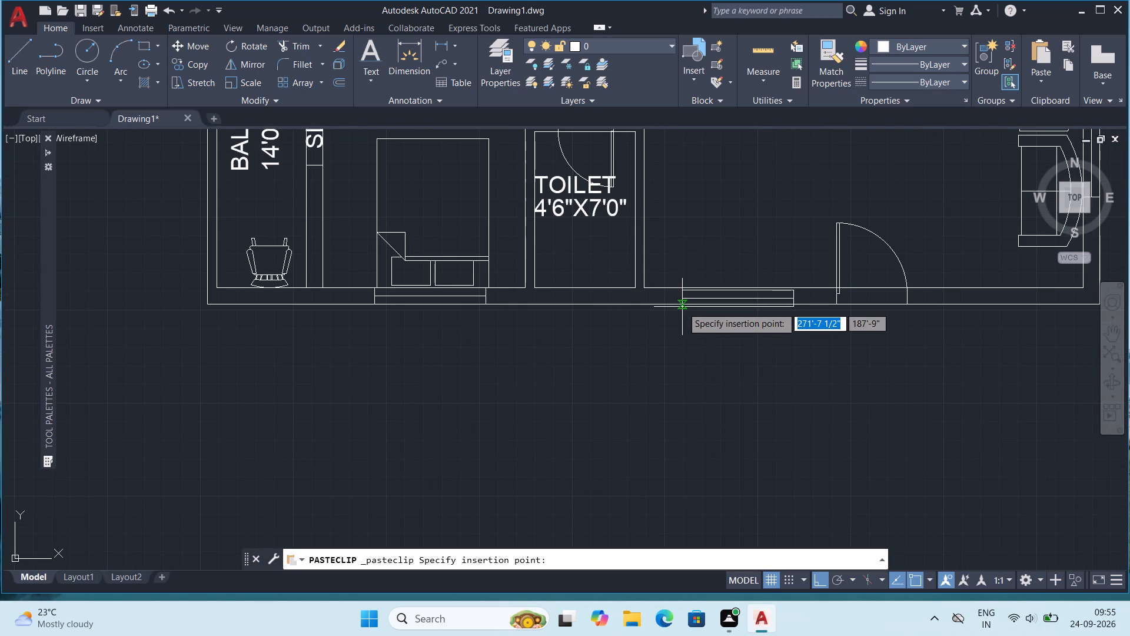
pyautogui.click(682, 306)
# Examine the whole floor plan, including the window symbols placed in its outer walls.
pyautogui.scroll(-1, 710, 274)
pyautogui.moveTo(716, 254); pyautogui.dragTo(698, 493, button='middle')
pyautogui.scroll(-1, 712, 426)
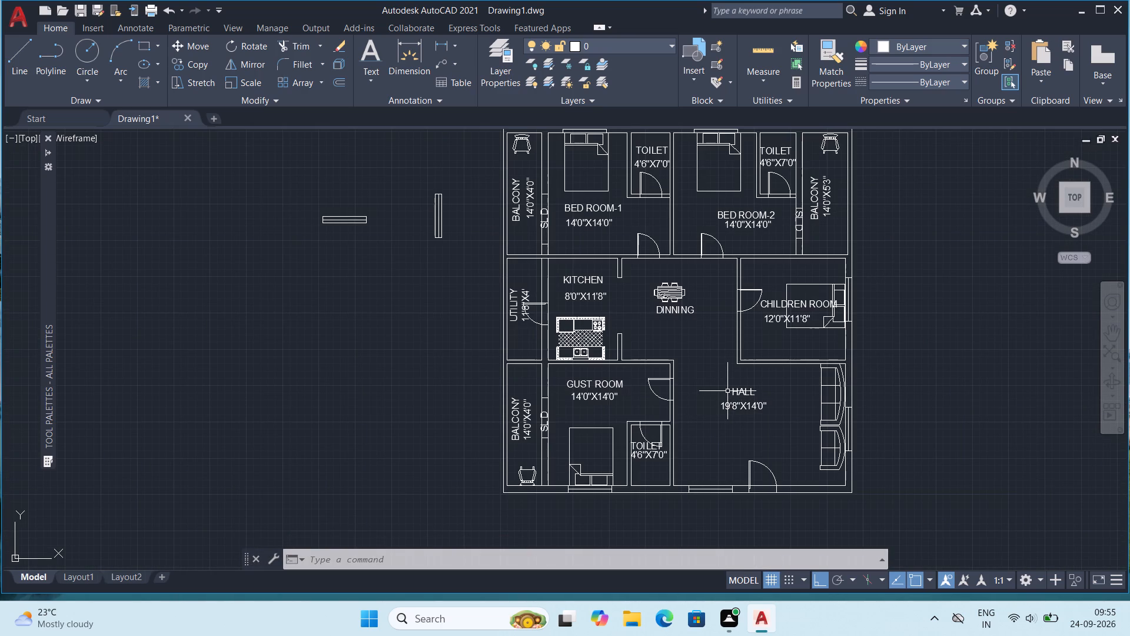
pyautogui.hscroll(1, 727, 391)
pyautogui.hscroll(-2, 727, 391)
pyautogui.scroll(-1, 728, 391)
pyautogui.hscroll(-1, 726, 393)
pyautogui.scroll(-1, 726, 393)
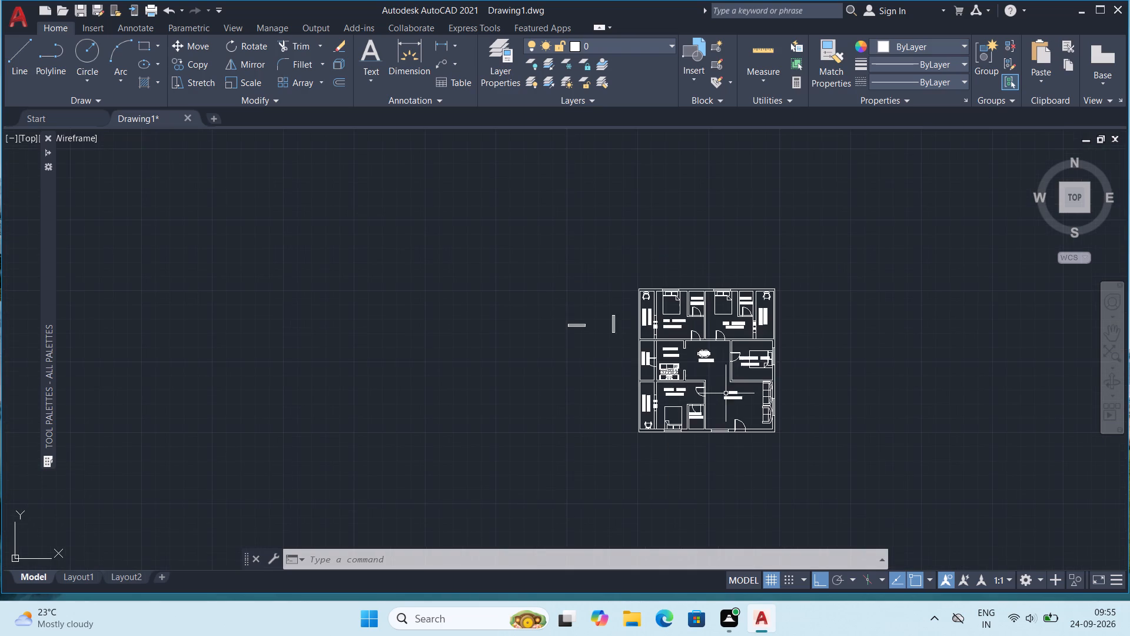
pyautogui.scroll(2, 763, 380)
pyautogui.scroll(-1, 755, 382)
pyautogui.scroll(2, 734, 385)
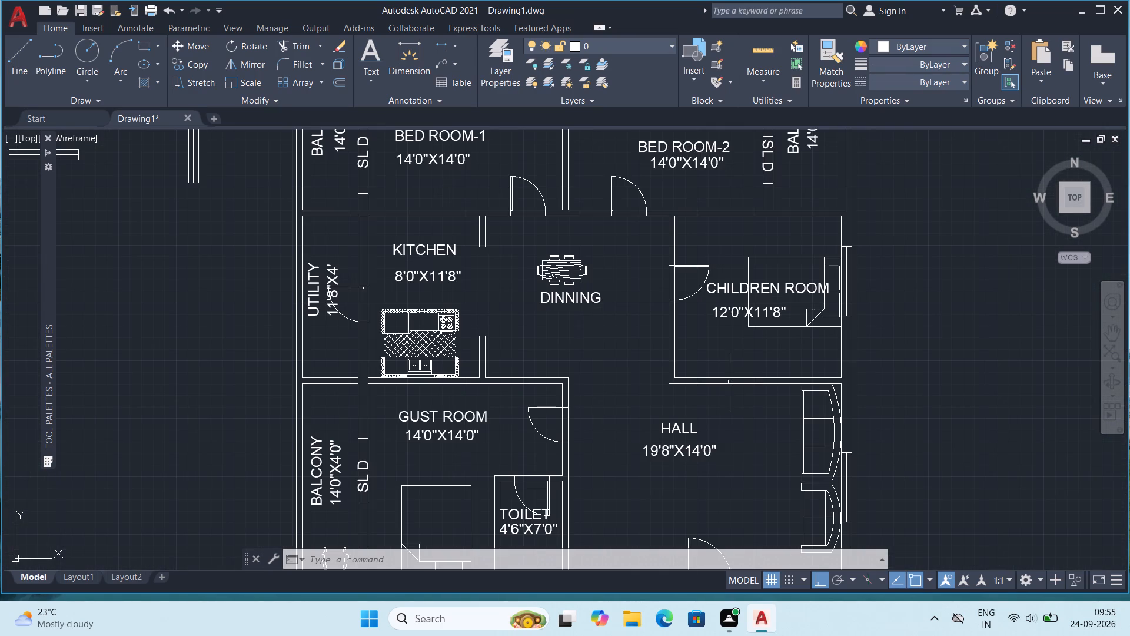
# Draw a 2' by 9" rectangle in the empty area beside the floor plan, below the loose window symbols.
pyautogui.scroll(-1, 730, 380)
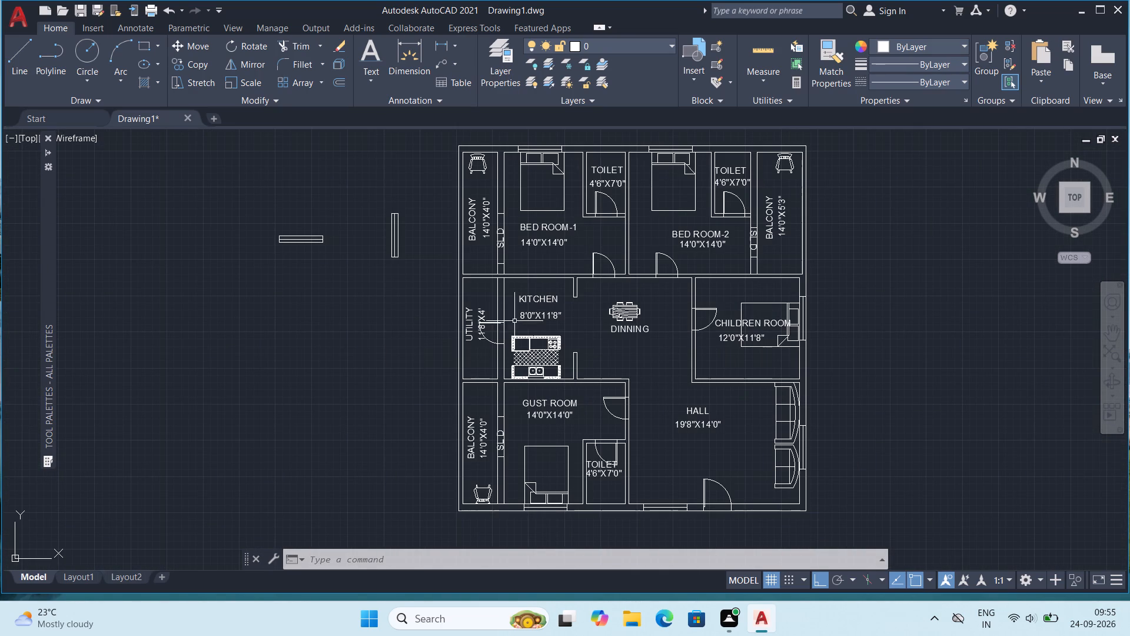
pyautogui.scroll(1, 506, 272)
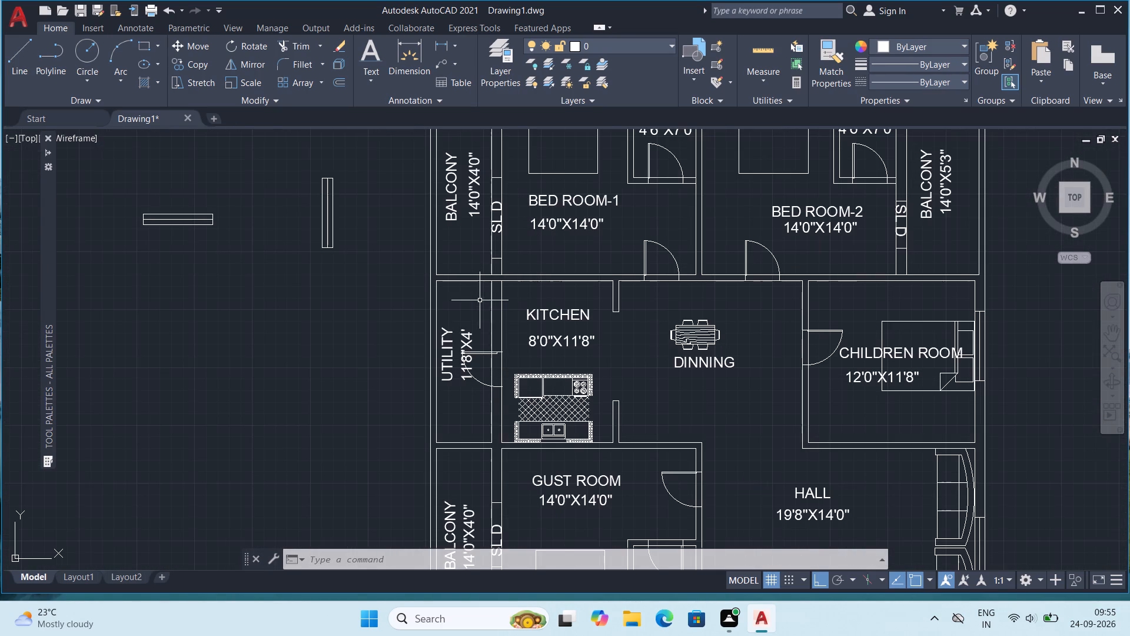
pyautogui.moveTo(480, 300); pyautogui.dragTo(483, 310, button='middle')
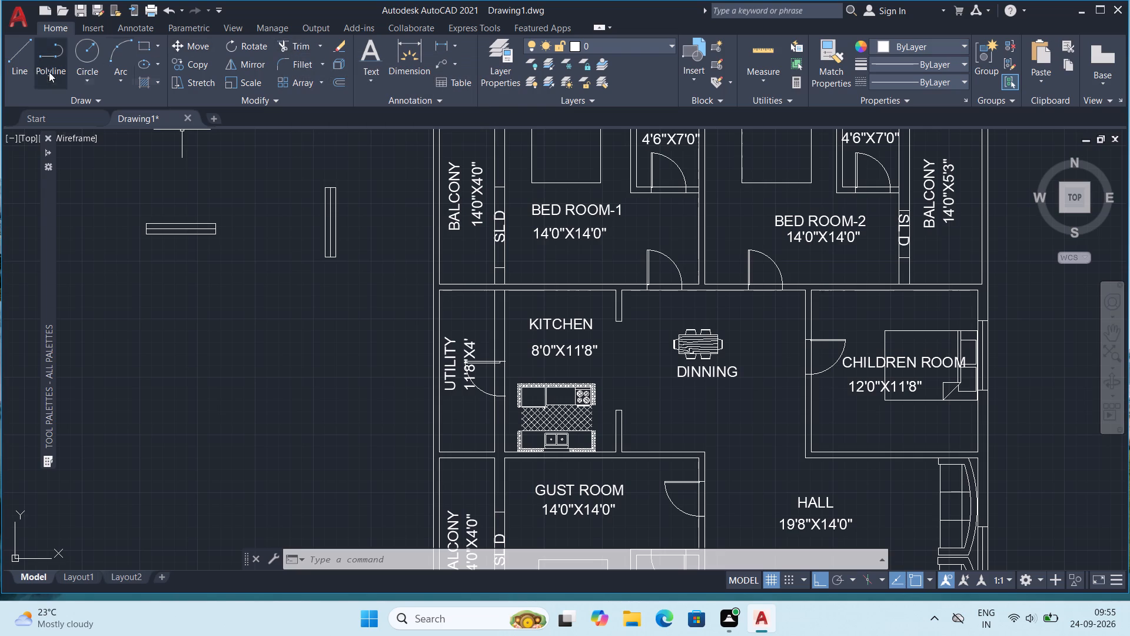
pyautogui.click(144, 44)
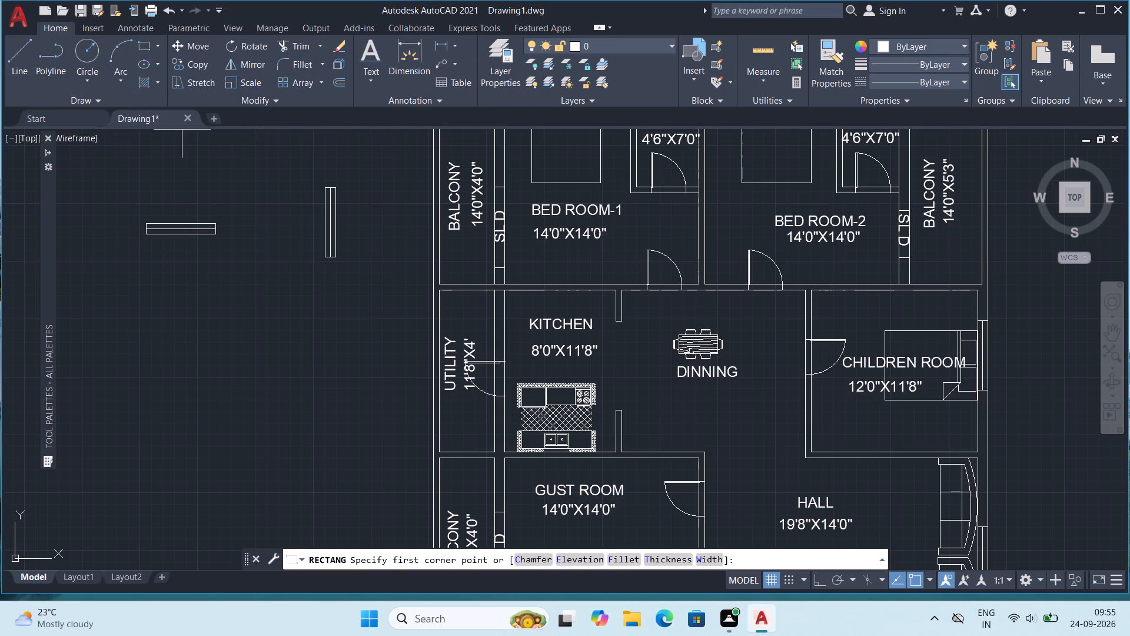
pyautogui.click(215, 302)
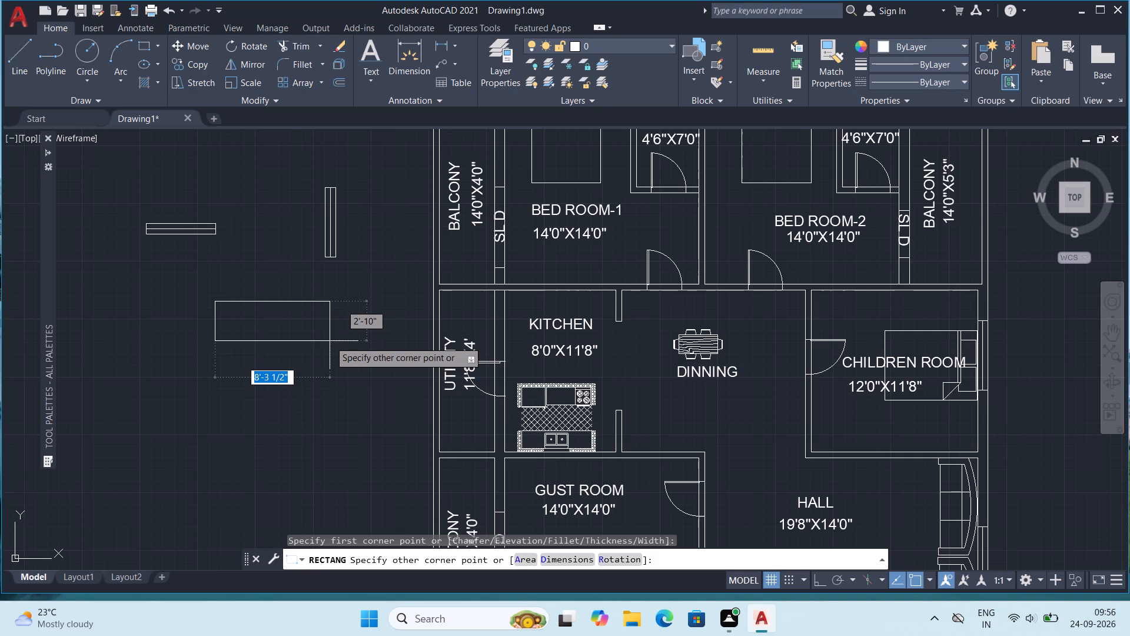
pyautogui.write("2'")
pyautogui.press('Tab')
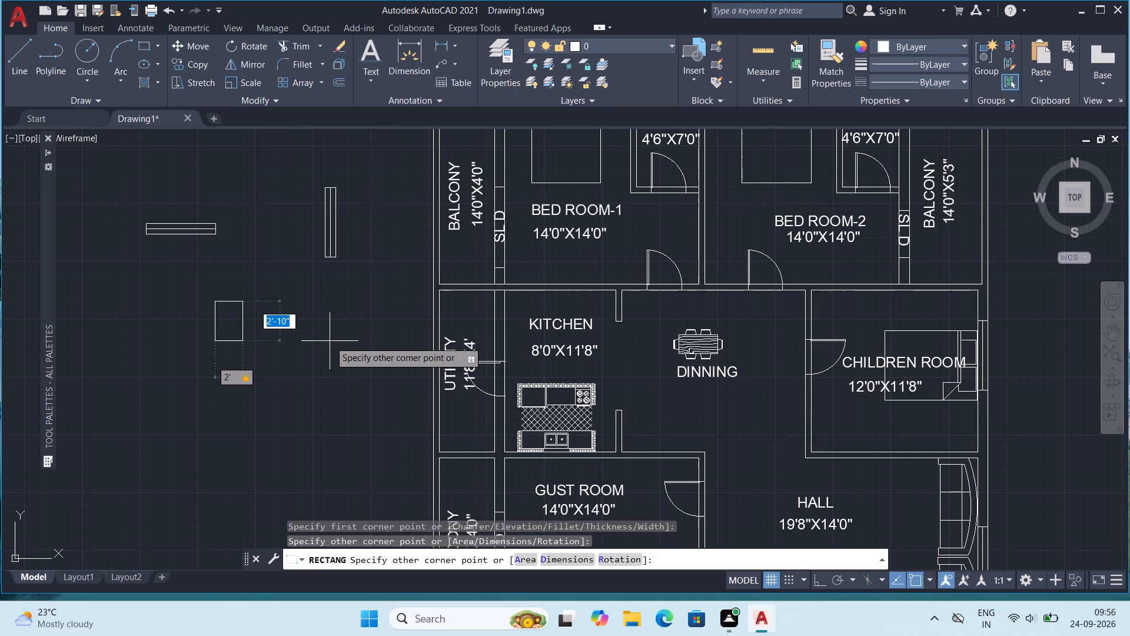
pyautogui.press('9')
pyautogui.hotkey('shift', '"')
pyautogui.press('Return')
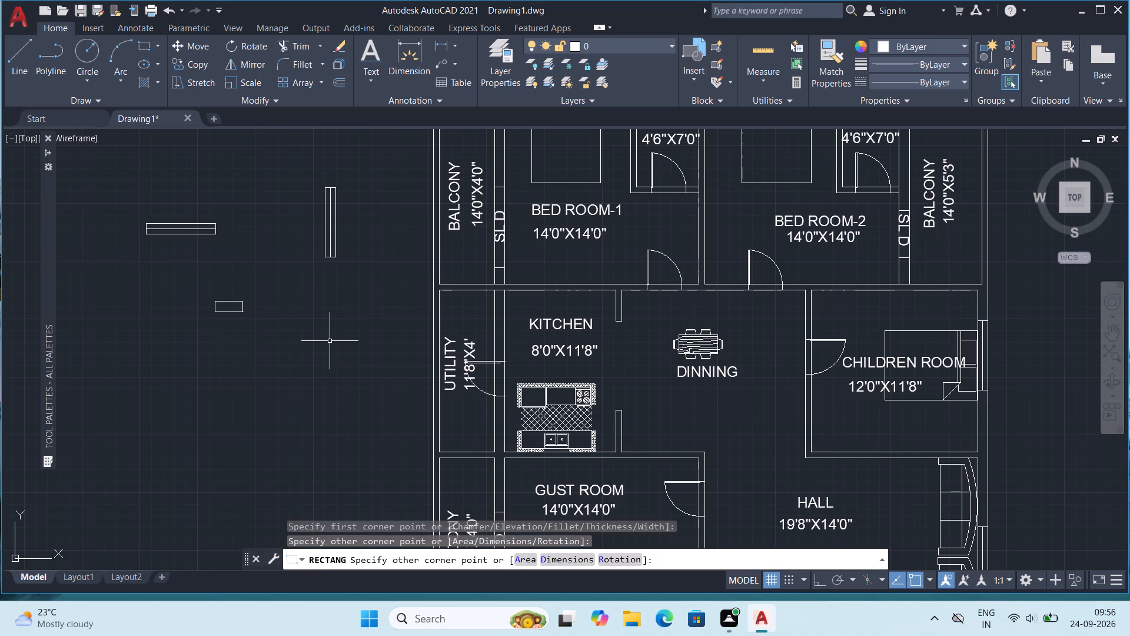
# Draw a horizontal centre line across the 2' by 9" rectangle, between the midpoints of its short sides.
pyautogui.scroll(2, 205, 261)
pyautogui.press('l')
pyautogui.press('Return')
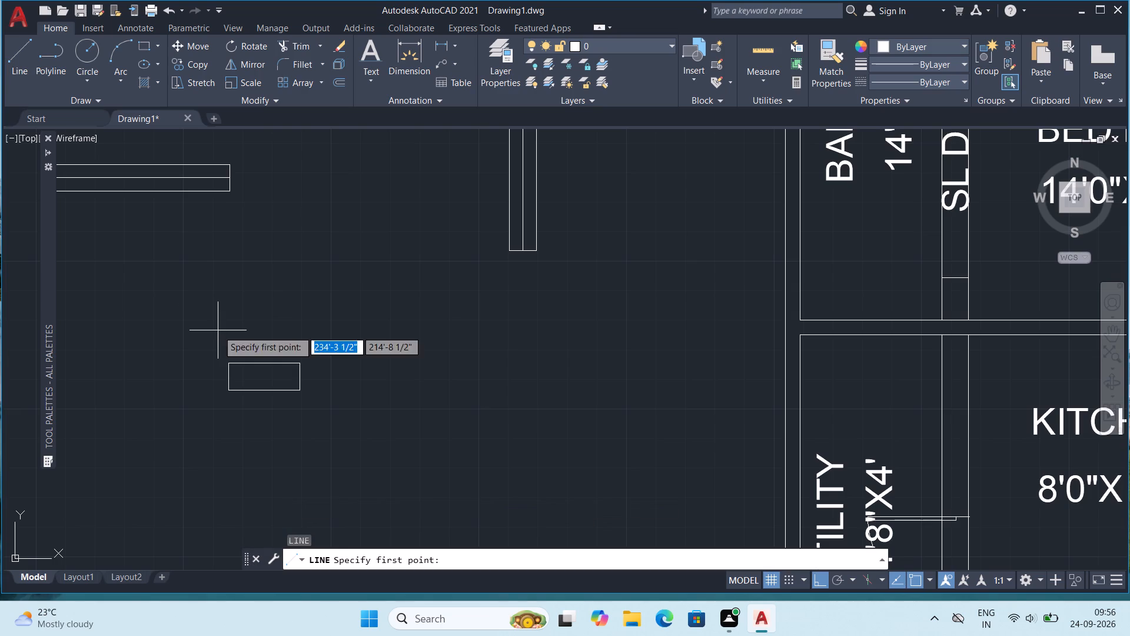
pyautogui.scroll(2, 254, 380)
pyautogui.click(184, 374)
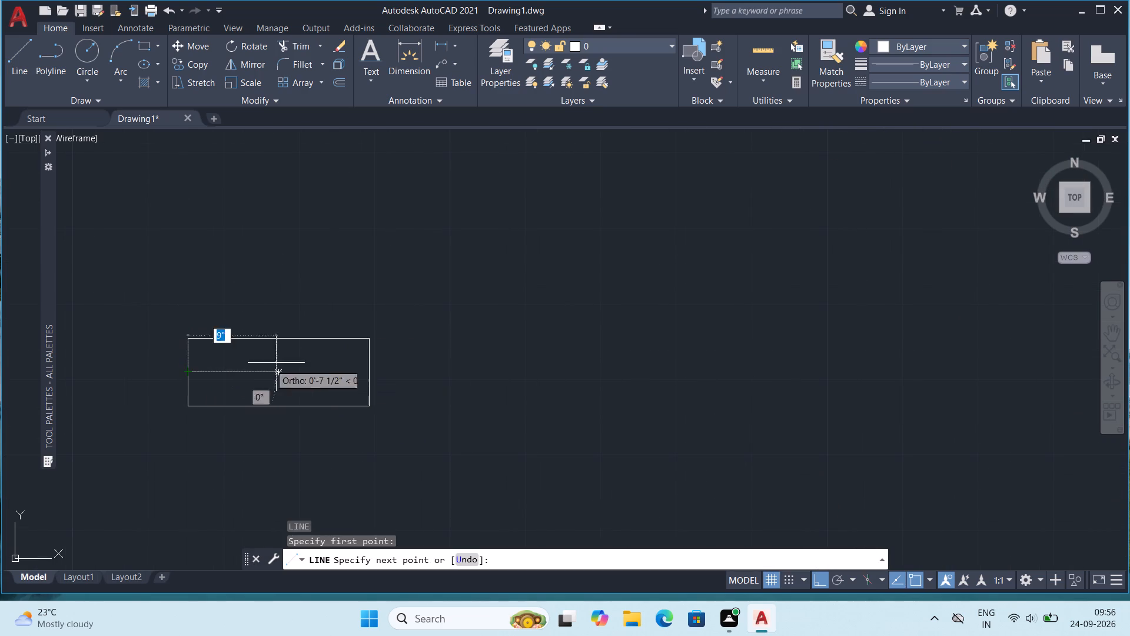
pyautogui.click(373, 367)
pyautogui.scroll(-4, 371, 363)
pyautogui.press('Escape')
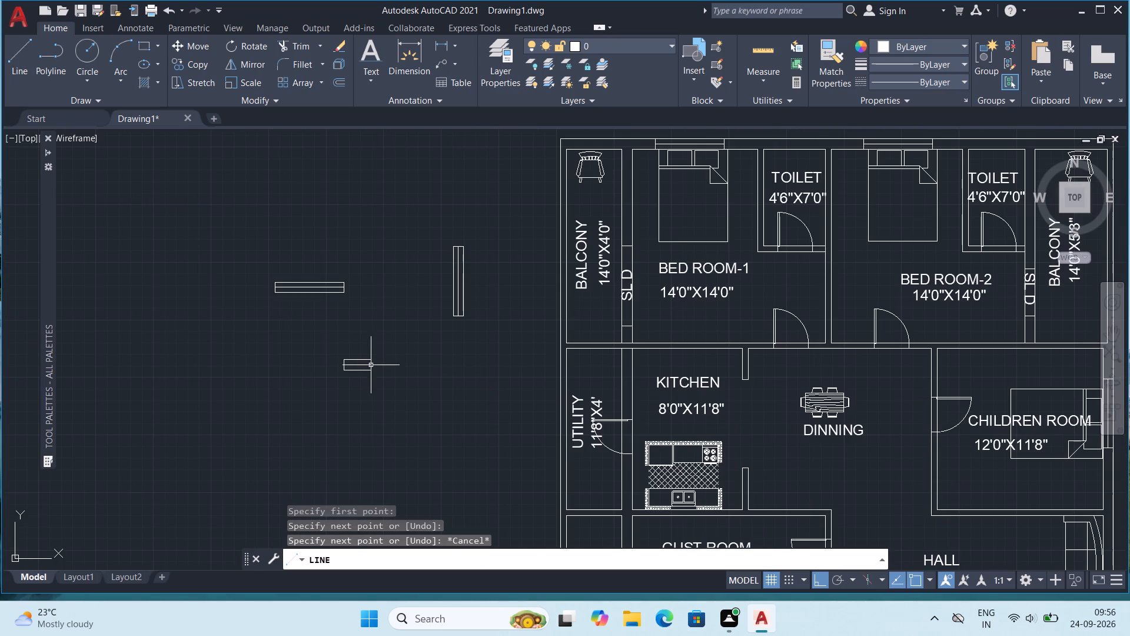
# Copy the small 2' by 9" window symbol into the outer wall of the BED ROOM-1 and BED ROOM-2 toilets.
pyautogui.click(301, 334)
pyautogui.click(401, 389)
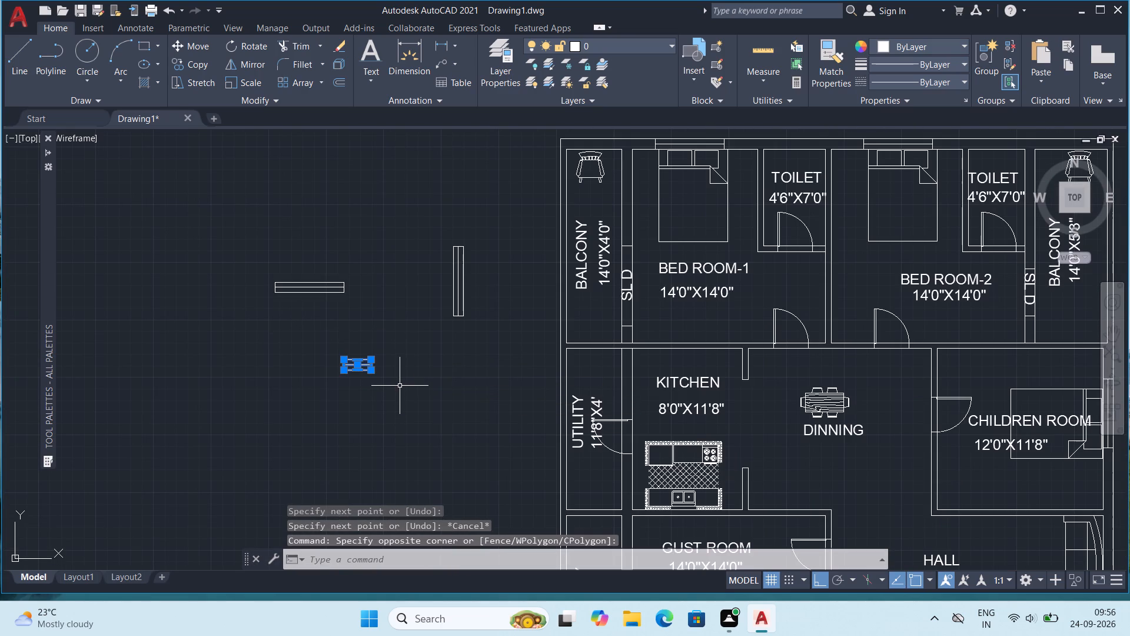
pyautogui.hotkey('ctrl', 'c')
pyautogui.hotkey('ctrl', 'c')
pyautogui.hotkey('ctrl', 'v')
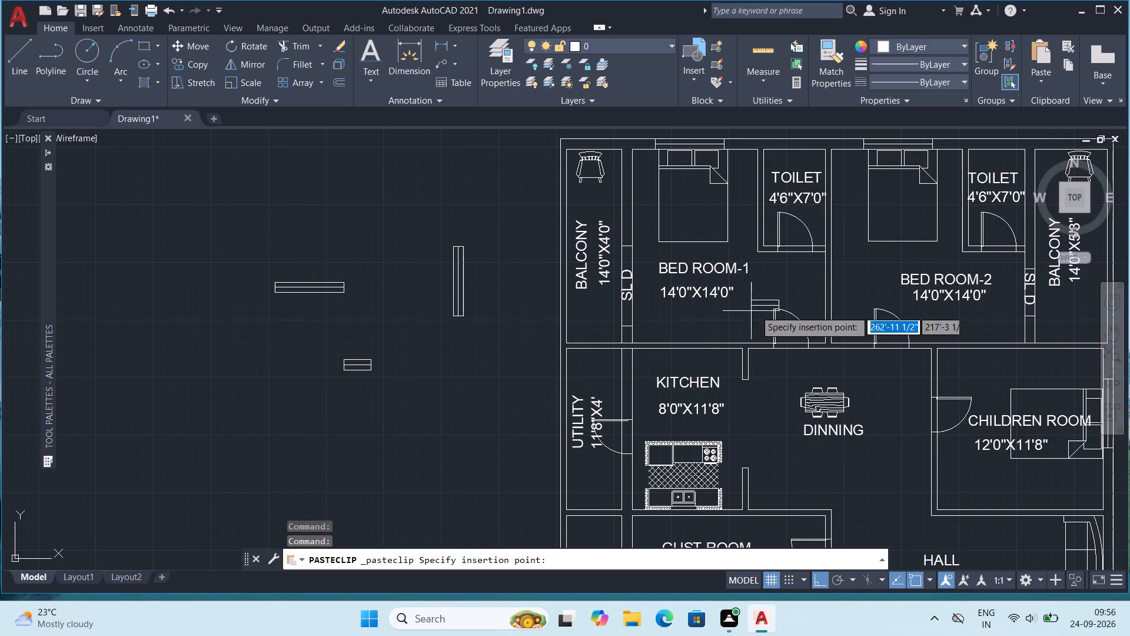
pyautogui.moveTo(790, 247); pyautogui.dragTo(494, 392, button='middle')
pyautogui.click(488, 294)
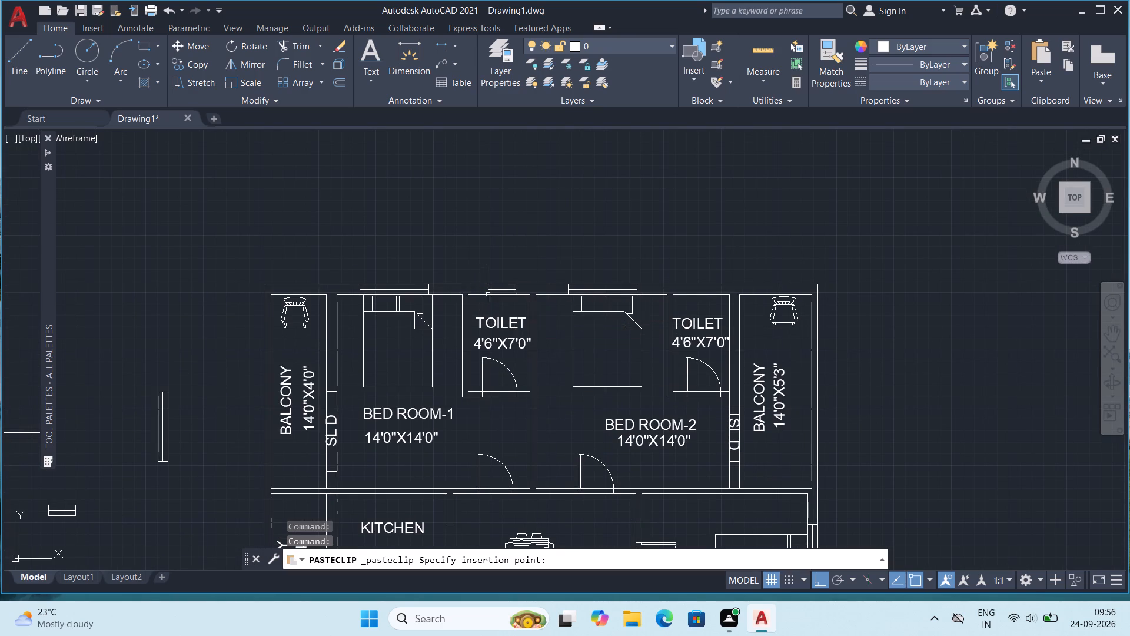
pyautogui.hotkey('ctrl', 'v')
pyautogui.scroll(2, 690, 289)
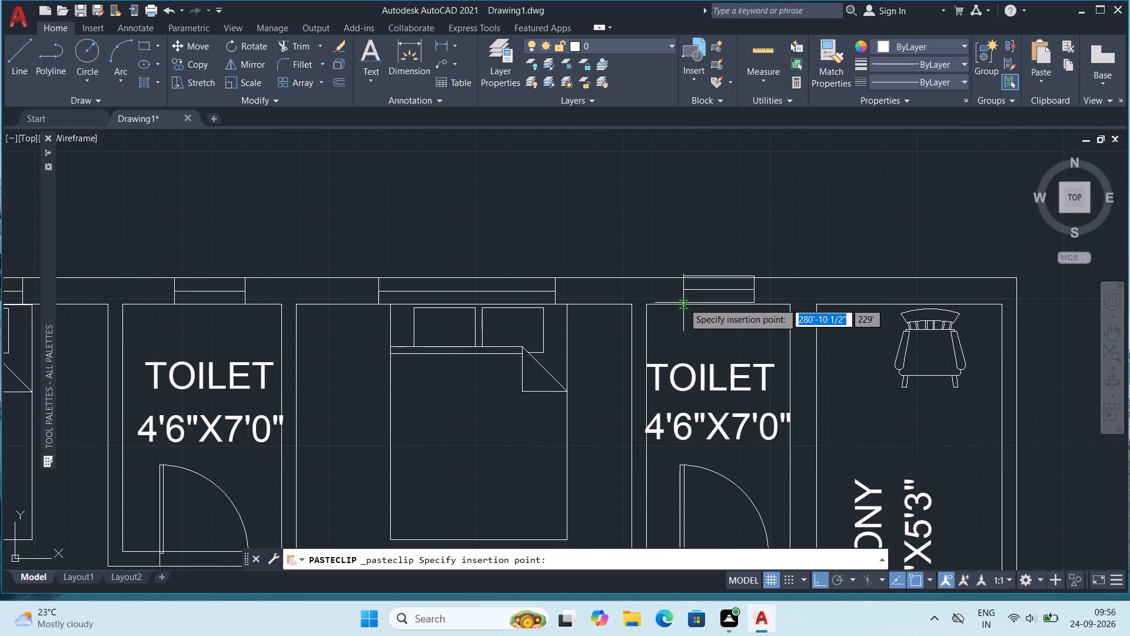
pyautogui.click(684, 303)
# Place another small window symbol in the outer wall of the GUST ROOM's TOILET, fitted between the wall lines.
pyautogui.scroll(-2, 688, 301)
pyautogui.moveTo(598, 458); pyautogui.dragTo(554, 294, button='middle')
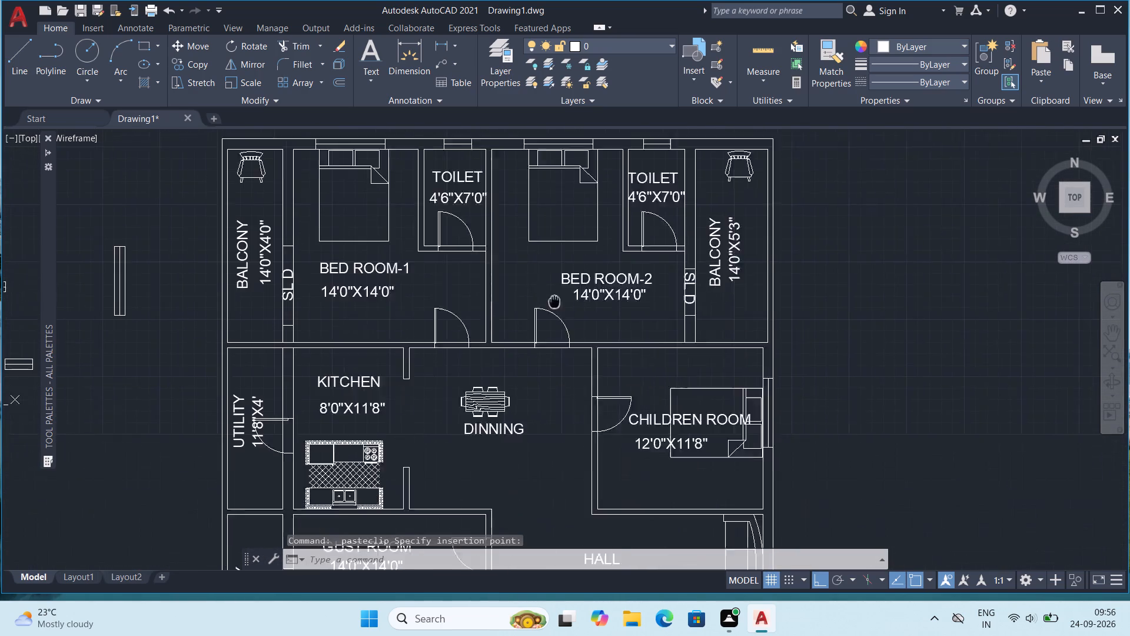
pyautogui.moveTo(554, 294); pyautogui.dragTo(556, 260, button='middle')
pyautogui.moveTo(529, 350); pyautogui.dragTo(630, 187, button='middle')
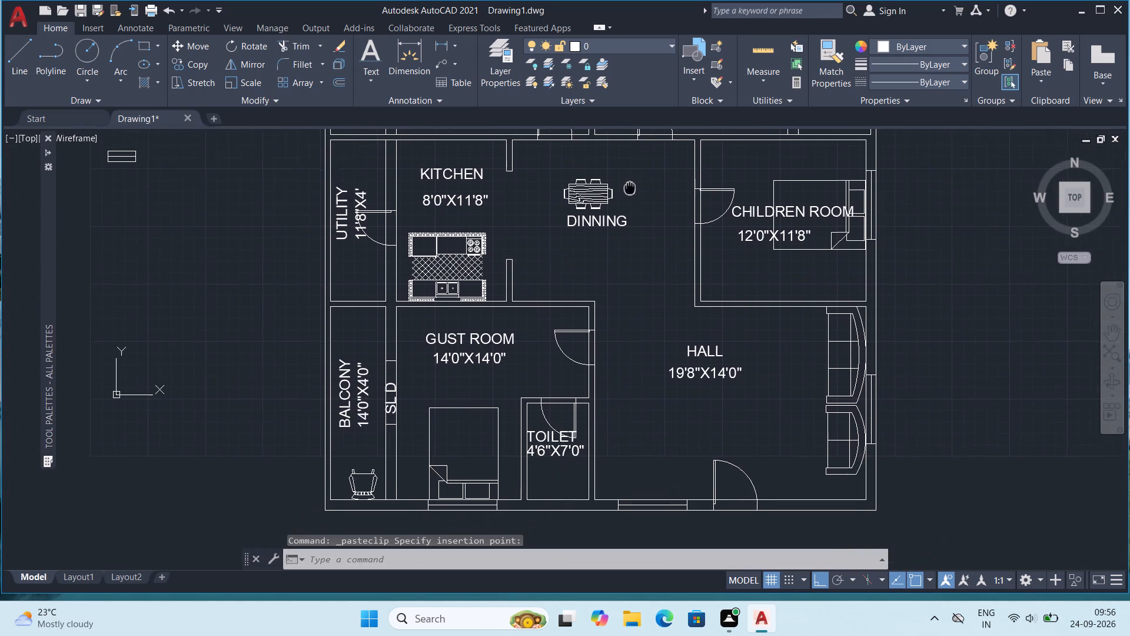
pyautogui.moveTo(630, 187); pyautogui.dragTo(632, 185, button='middle')
pyautogui.scroll(-1, 634, 187)
pyautogui.scroll(4, 607, 371)
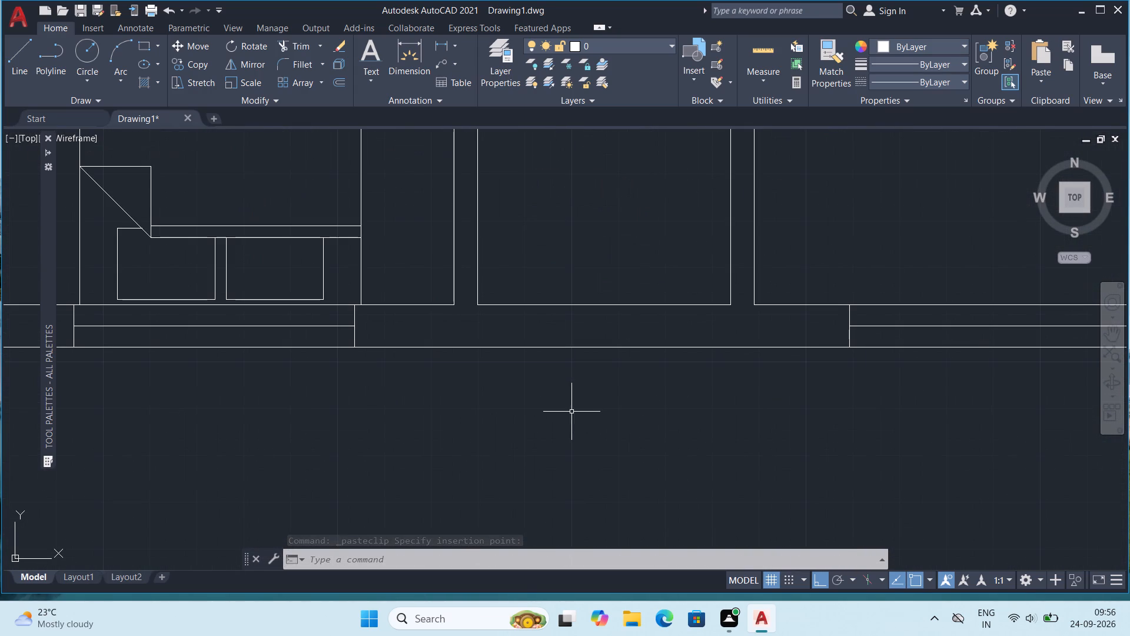
pyautogui.hotkey('ctrl', 'v')
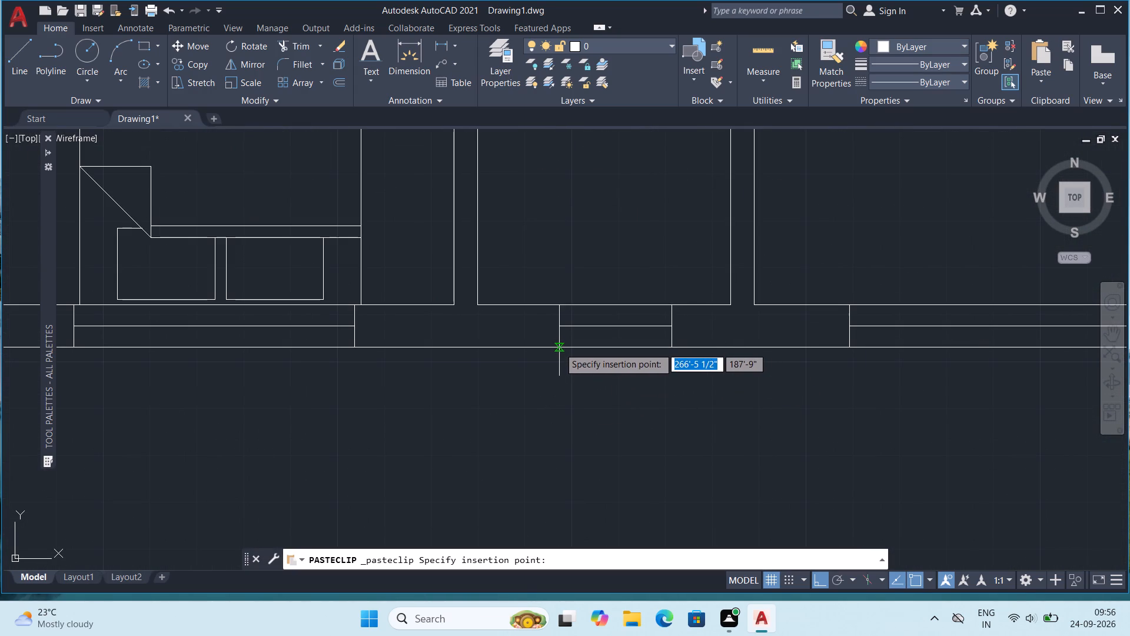
pyautogui.click(559, 347)
# Examine the floor plan's rooms and outer walls, checking where window symbols are placed.
pyautogui.scroll(-2, 586, 329)
pyautogui.moveTo(660, 326); pyautogui.dragTo(526, 452, button='middle')
pyautogui.scroll(-1, 560, 376)
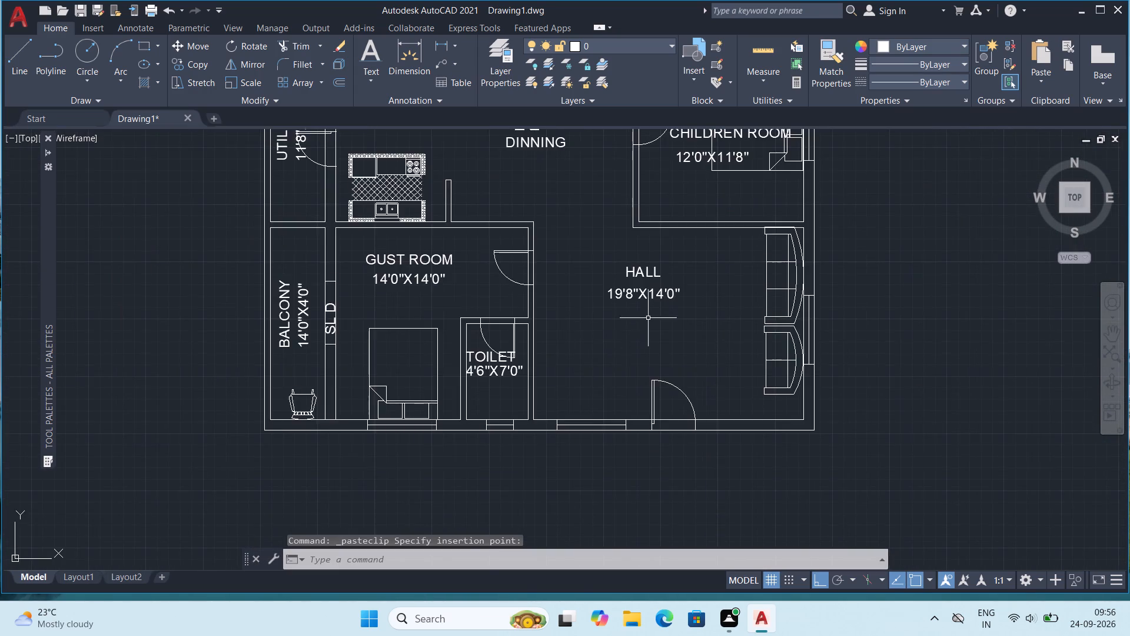
pyautogui.moveTo(648, 323); pyautogui.dragTo(423, 468, button='middle')
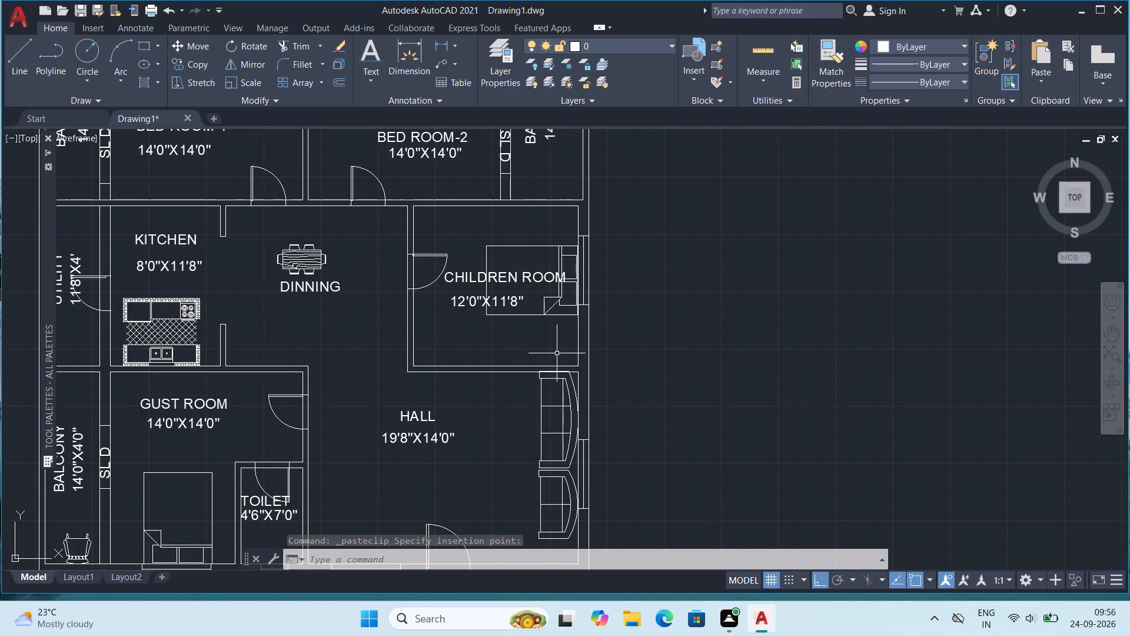
pyautogui.scroll(-1, 557, 350)
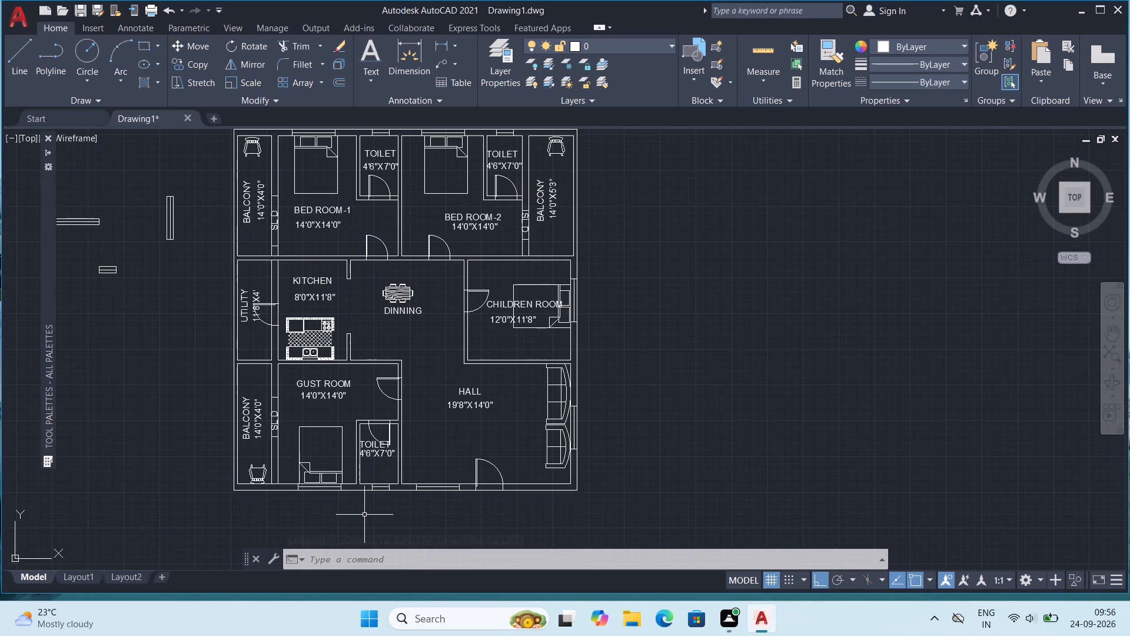
pyautogui.scroll(1, 367, 499)
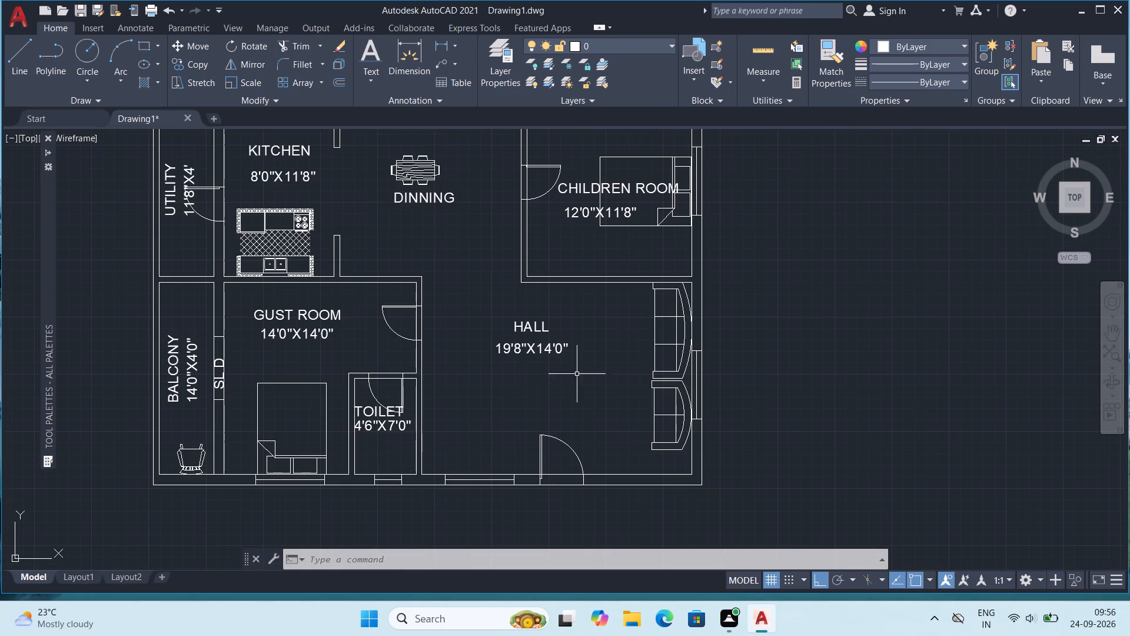
pyautogui.moveTo(577, 376); pyautogui.dragTo(521, 480, button='middle')
pyautogui.scroll(-1, 521, 480)
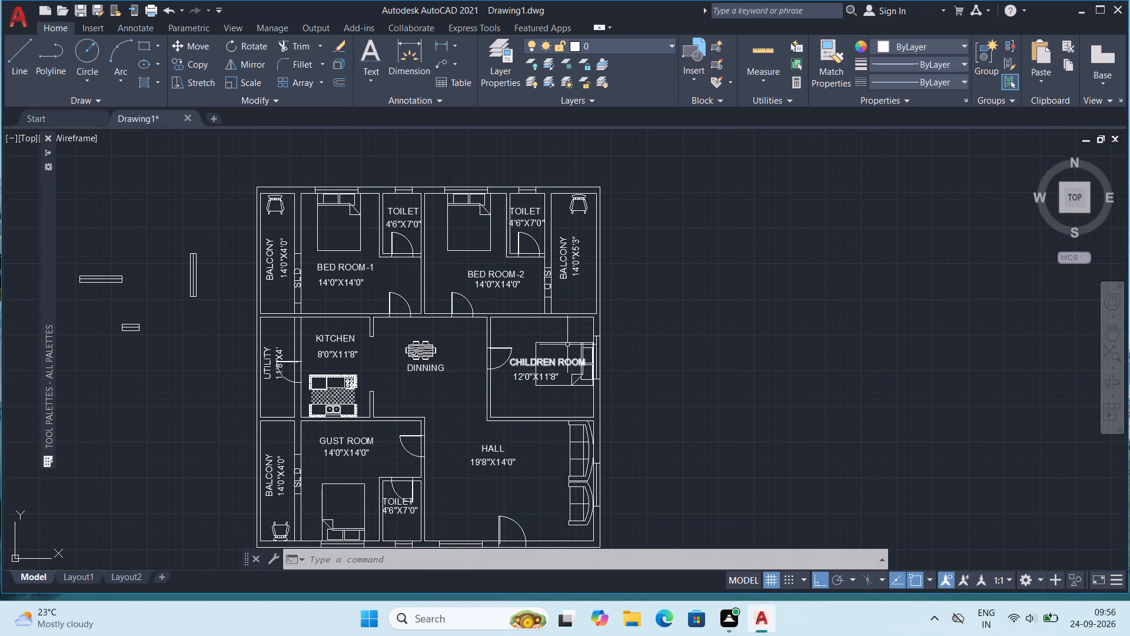
pyautogui.moveTo(570, 305); pyautogui.dragTo(675, 279, button='middle')
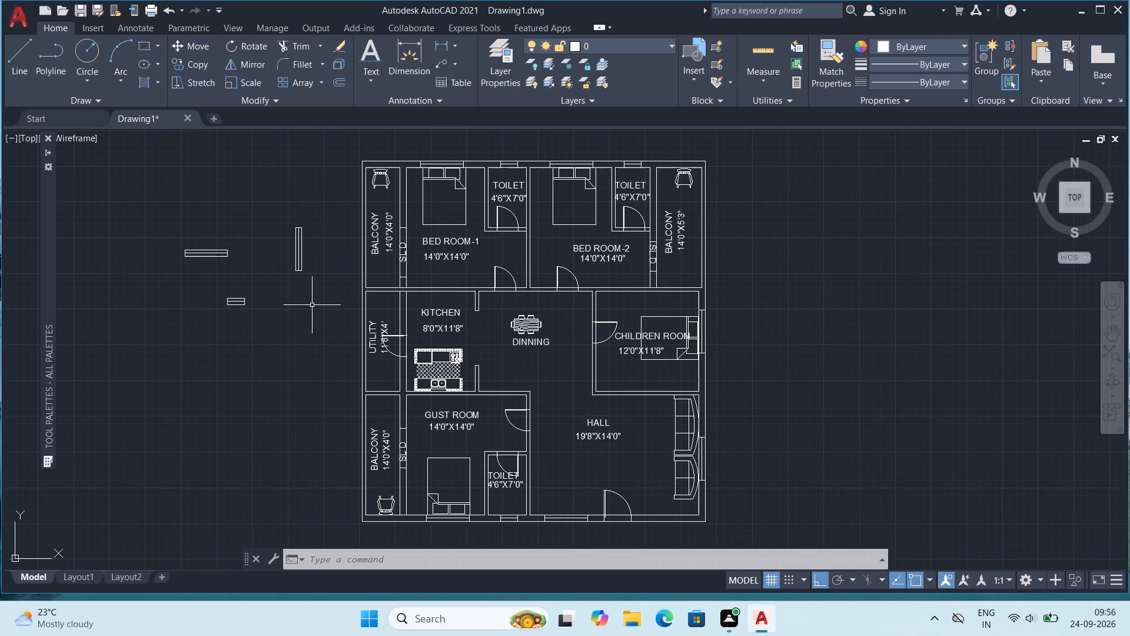
pyautogui.moveTo(311, 305); pyautogui.dragTo(329, 302, button='middle')
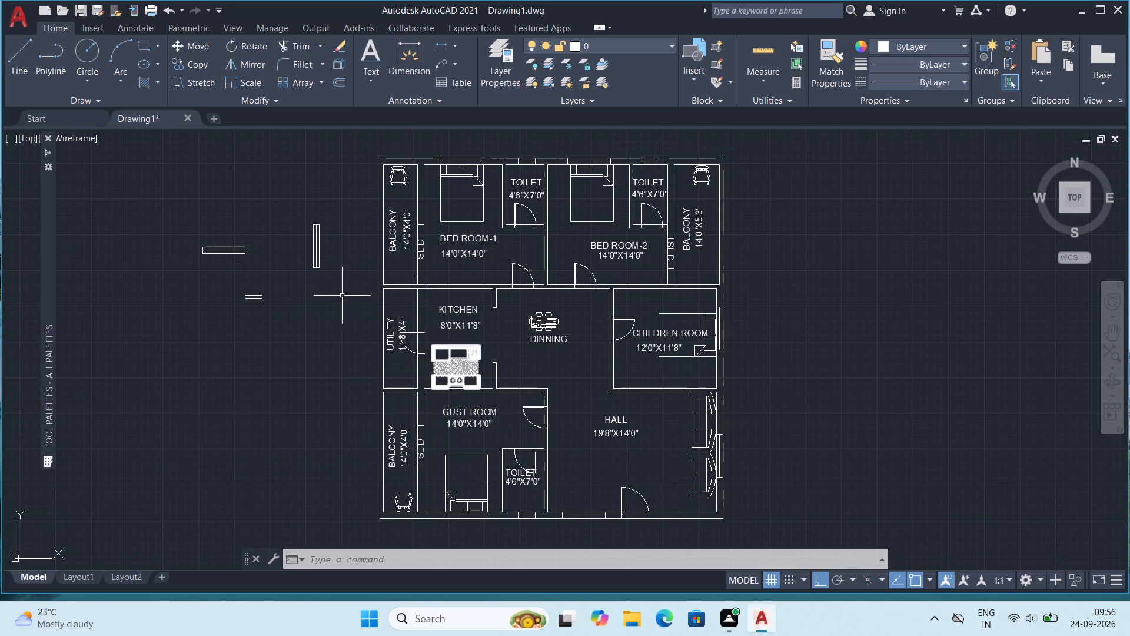
# Rotate the loose small window symbol 90 degrees so it stands vertically.
pyautogui.click(213, 284)
pyautogui.click(275, 303)
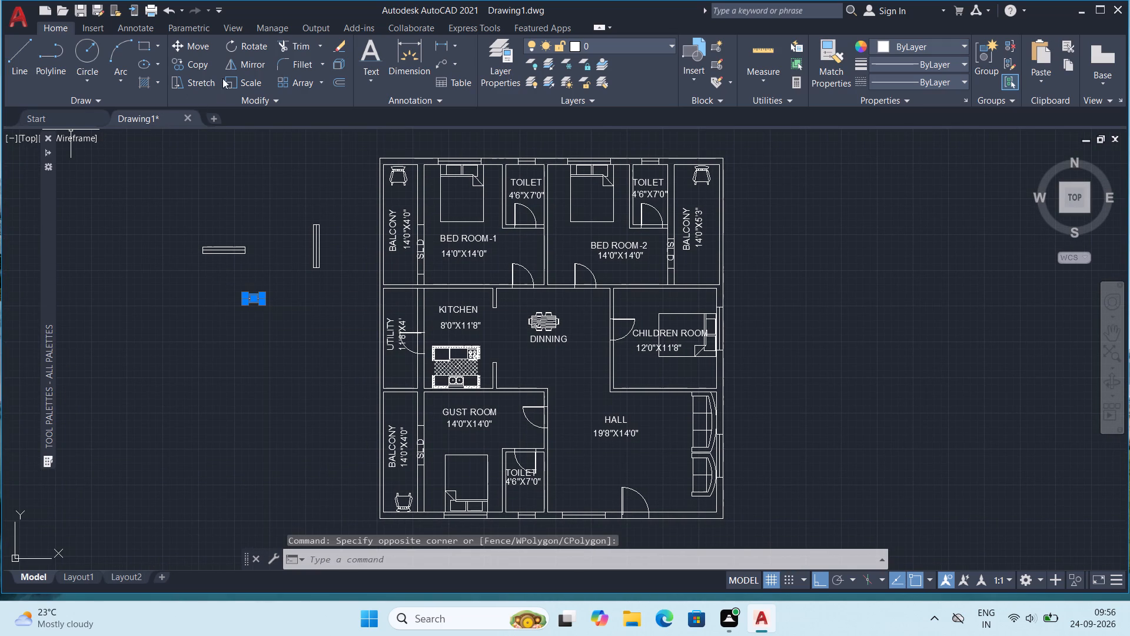
pyautogui.click(225, 41)
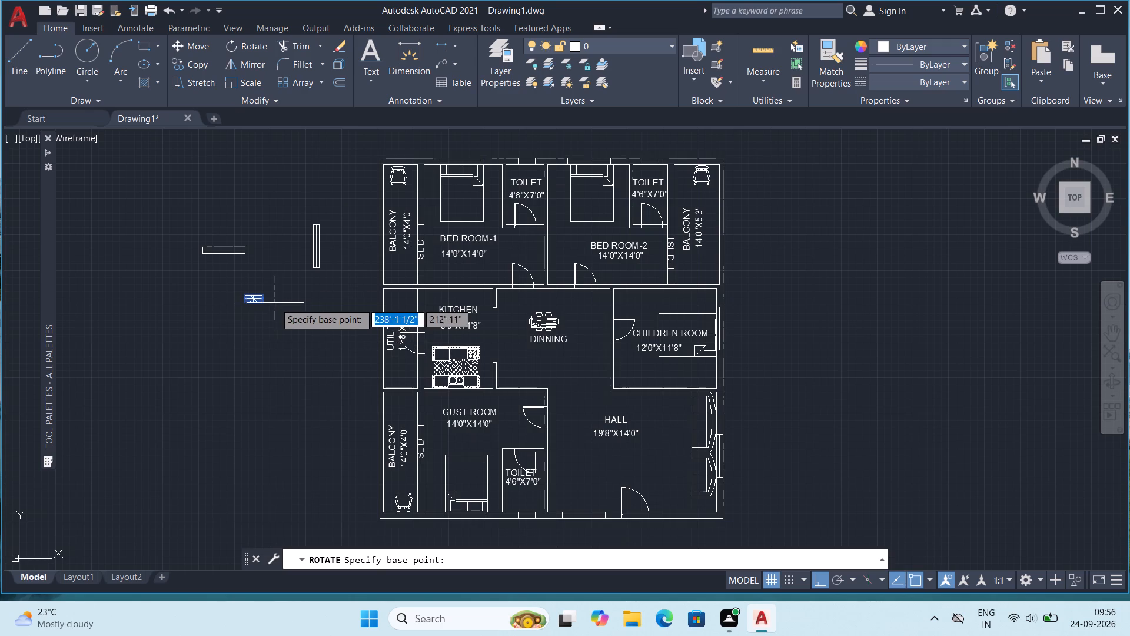
pyautogui.click(261, 304)
pyautogui.click(289, 238)
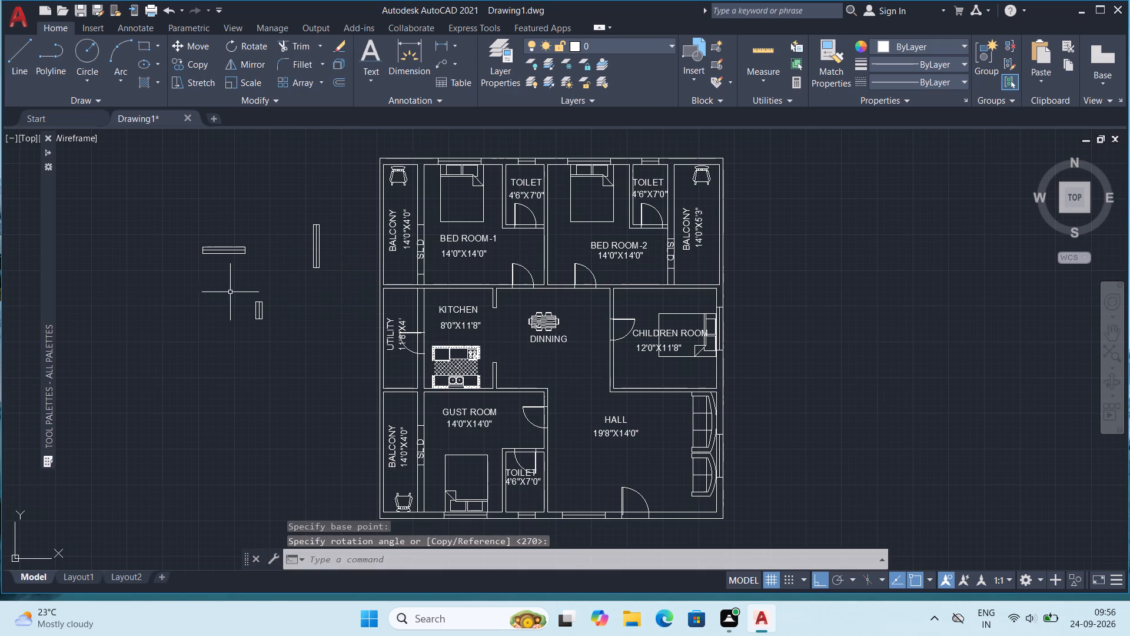
# Copy the vertical small window symbol into the wall between UTILITY and KITCHEN, above the utility door.
pyautogui.click(230, 292)
pyautogui.click(268, 341)
pyautogui.hotkey('ctrl', 'c')
pyautogui.hotkey('ctrl', 'v')
pyautogui.scroll(3, 360, 235)
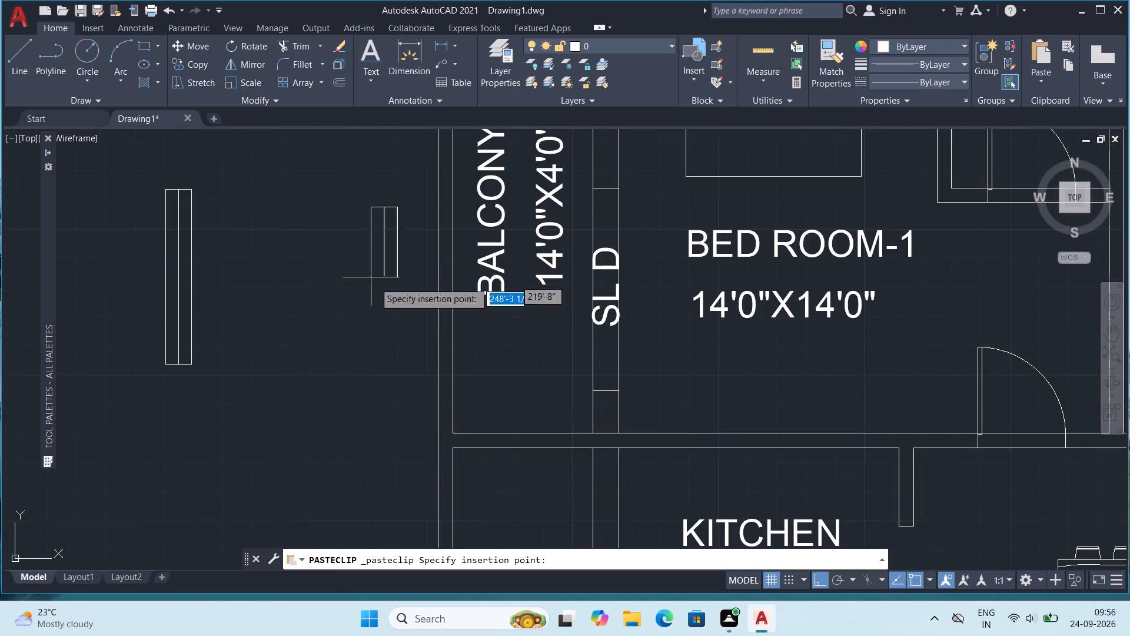
pyautogui.moveTo(567, 478); pyautogui.dragTo(439, 261, button='middle')
pyautogui.click(466, 353)
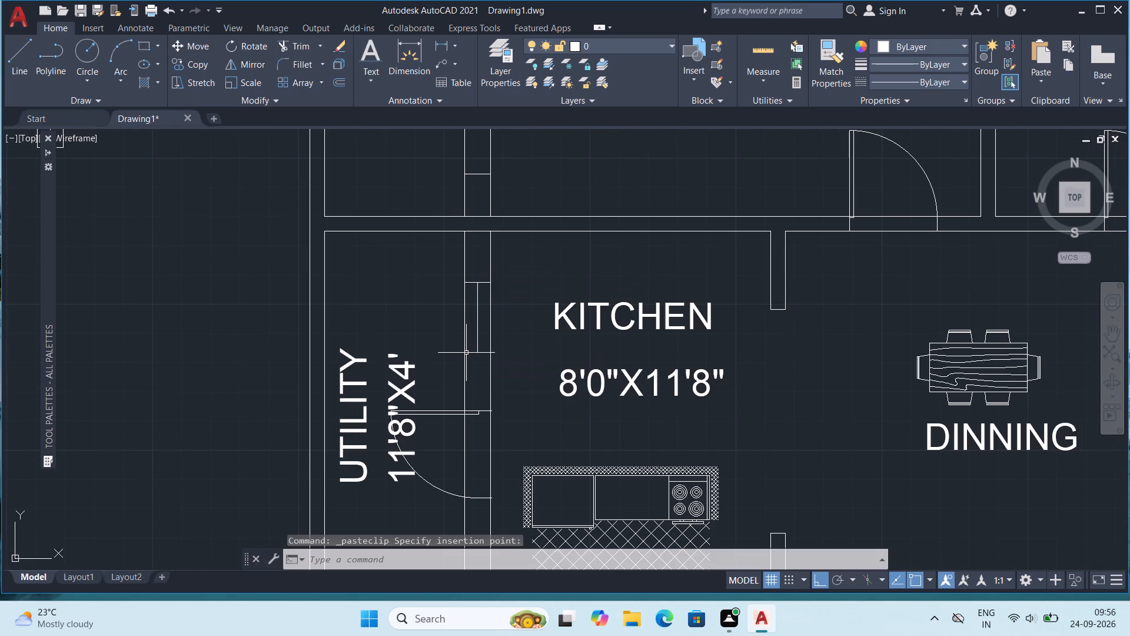
# Place another vertical small window symbol in the UTILITY–KITCHEN wall, below the utility door beside the kitchen counter.
pyautogui.scroll(-1, 520, 326)
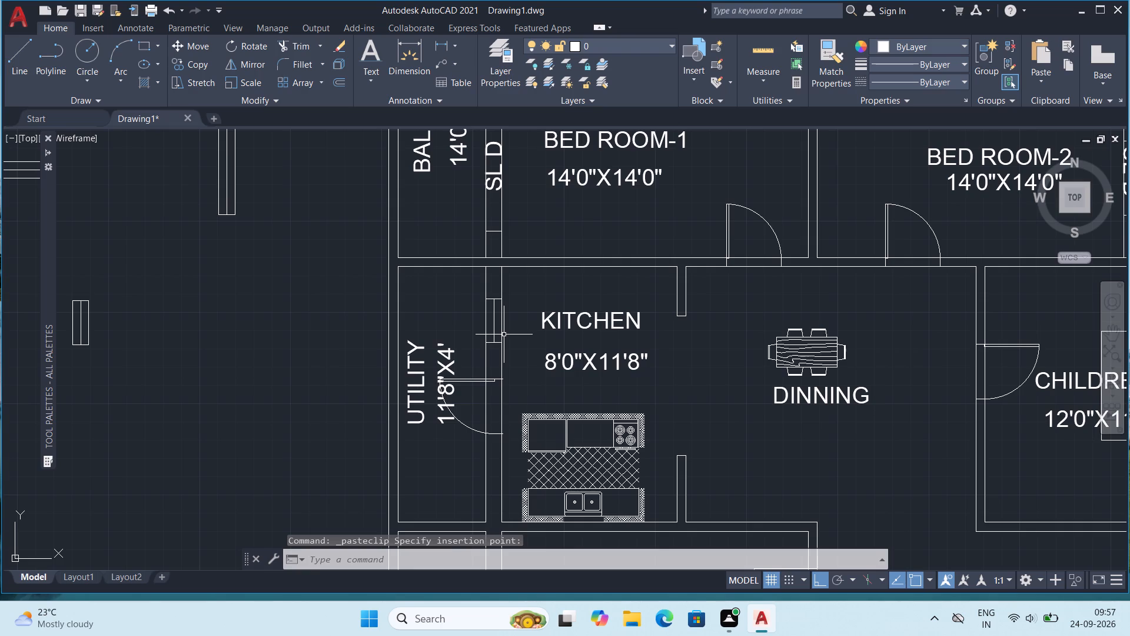
pyautogui.hotkey('ctrl', 'v')
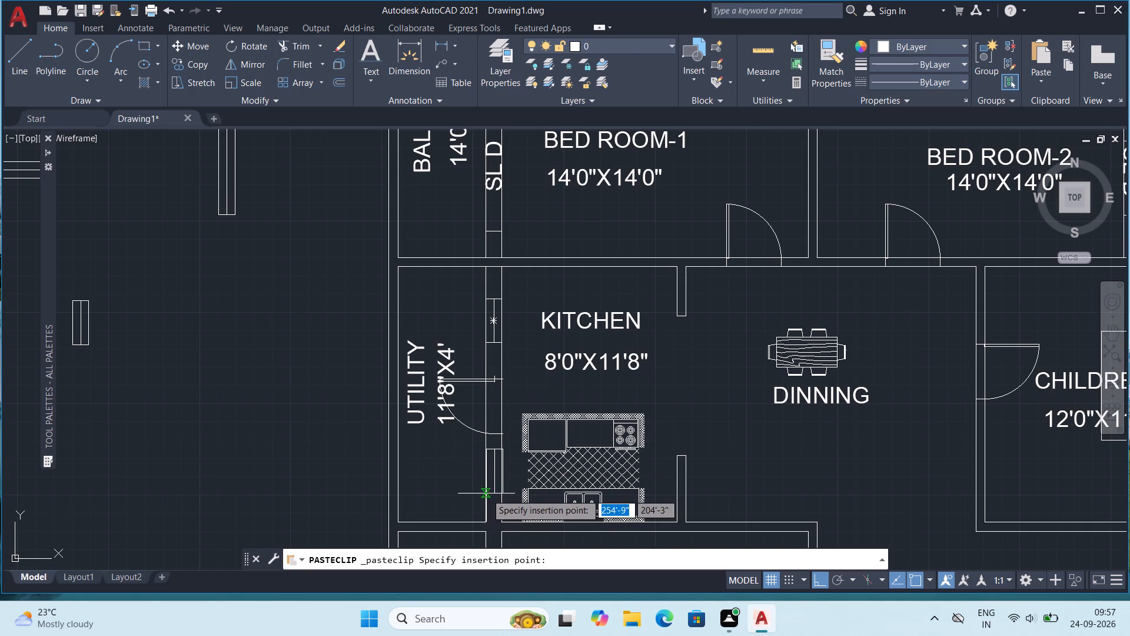
pyautogui.click(487, 493)
# Delete the small window symbol above the utility door, including its centre line.
pyautogui.scroll(2, 532, 347)
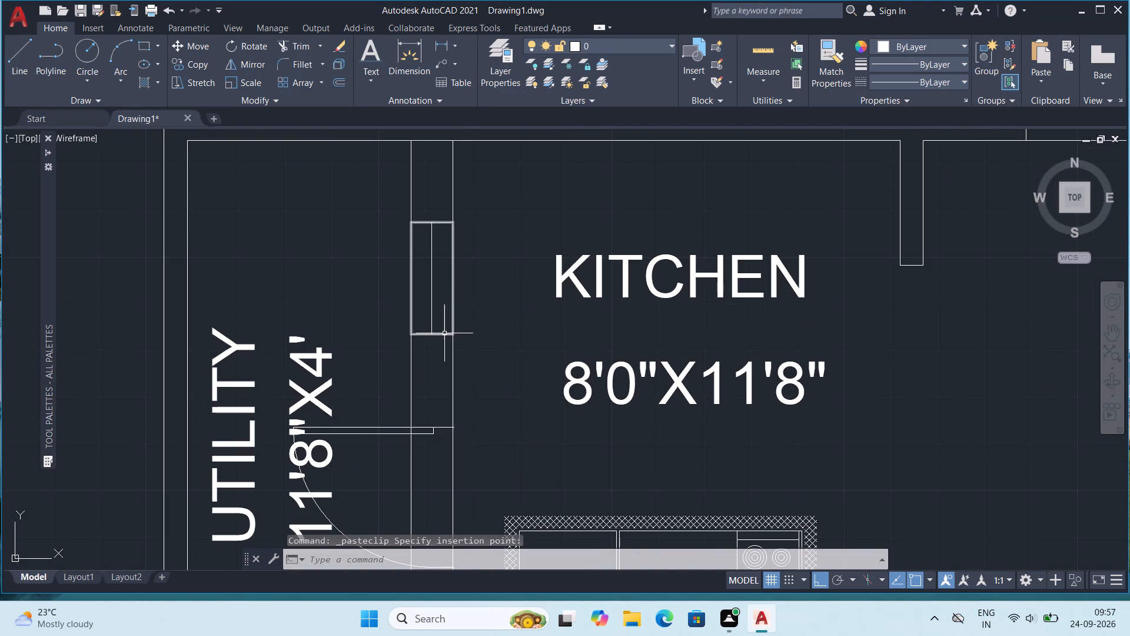
pyautogui.click(444, 333)
pyautogui.press('Delete')
pyautogui.click(430, 299)
pyautogui.press('Delete')
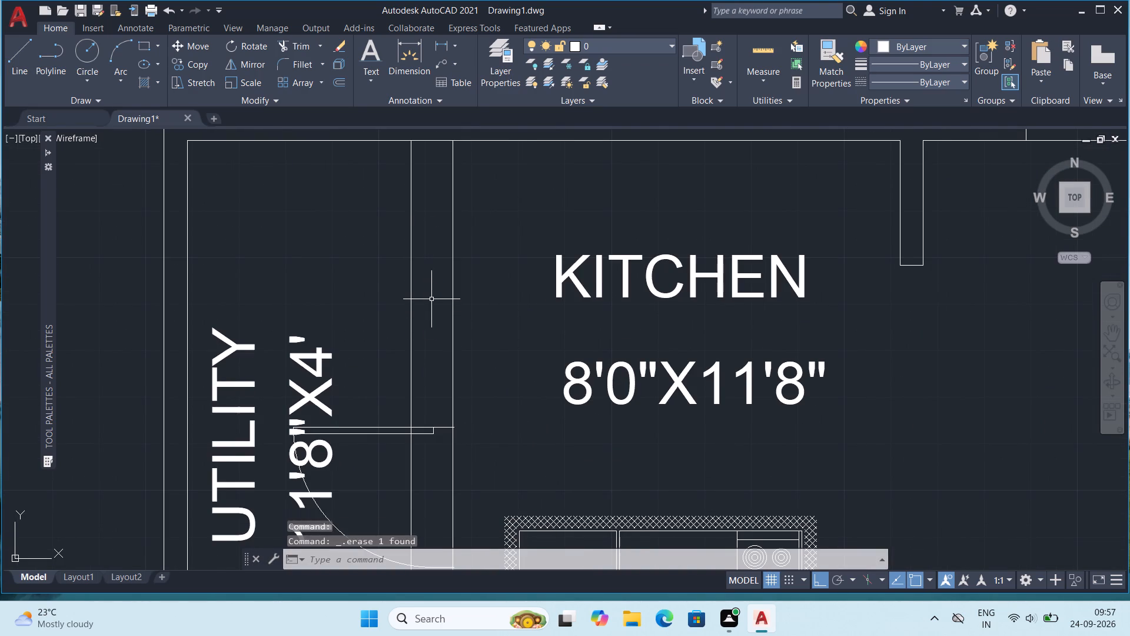
# Delete the three loose window symbols lying outside the floor plan.
pyautogui.scroll(-2, 459, 296)
pyautogui.moveTo(619, 353); pyautogui.dragTo(507, 314, button='middle')
pyautogui.scroll(-1, 521, 299)
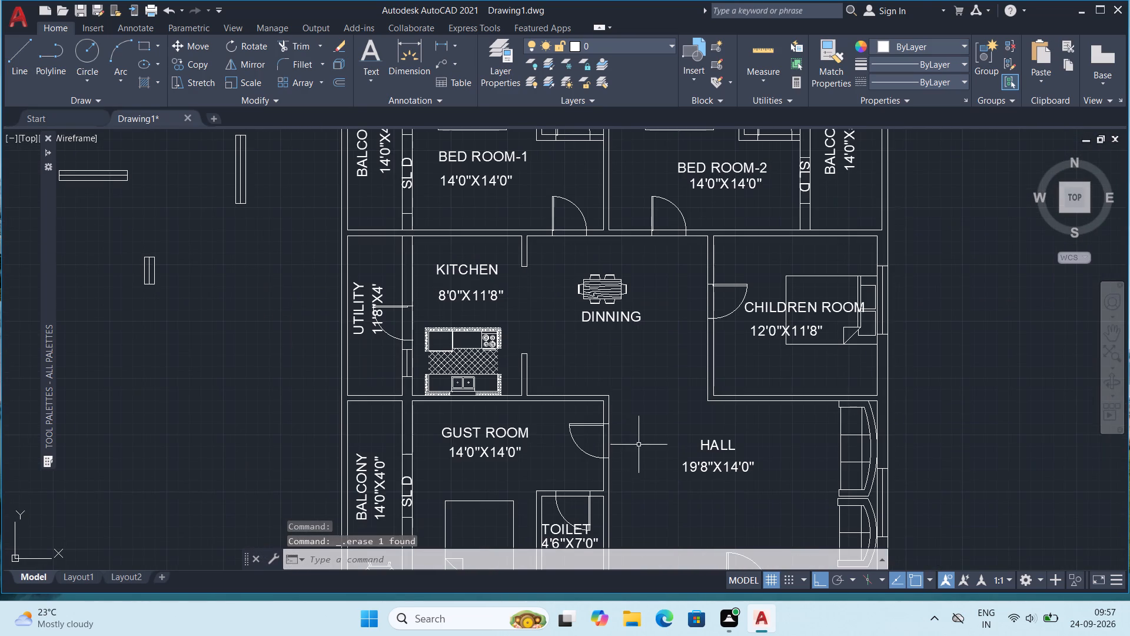
pyautogui.scroll(-1, 639, 438)
pyautogui.moveTo(632, 430); pyautogui.dragTo(589, 363, button='middle')
pyautogui.moveTo(286, 250); pyautogui.dragTo(295, 292, button='middle')
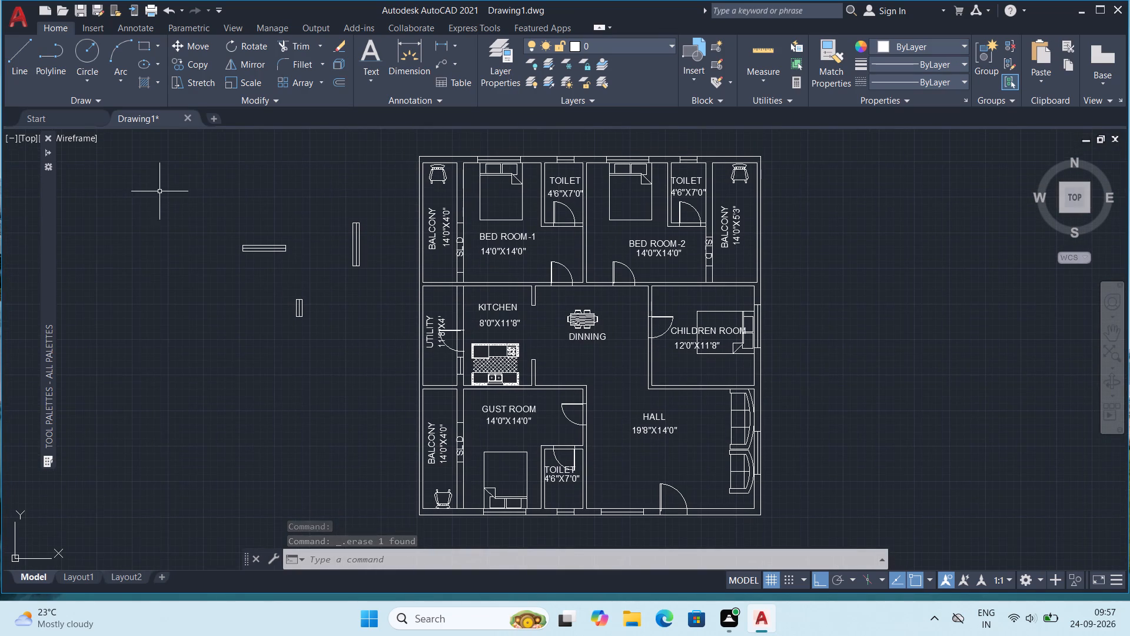
pyautogui.click(166, 177)
pyautogui.click(393, 366)
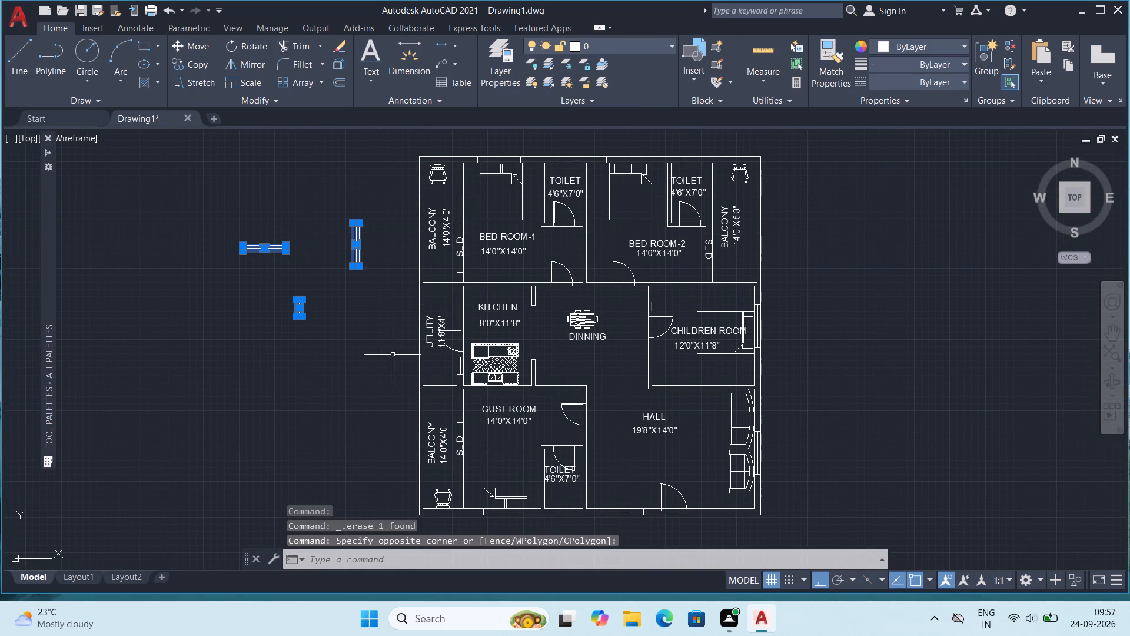
pyautogui.press('Delete')
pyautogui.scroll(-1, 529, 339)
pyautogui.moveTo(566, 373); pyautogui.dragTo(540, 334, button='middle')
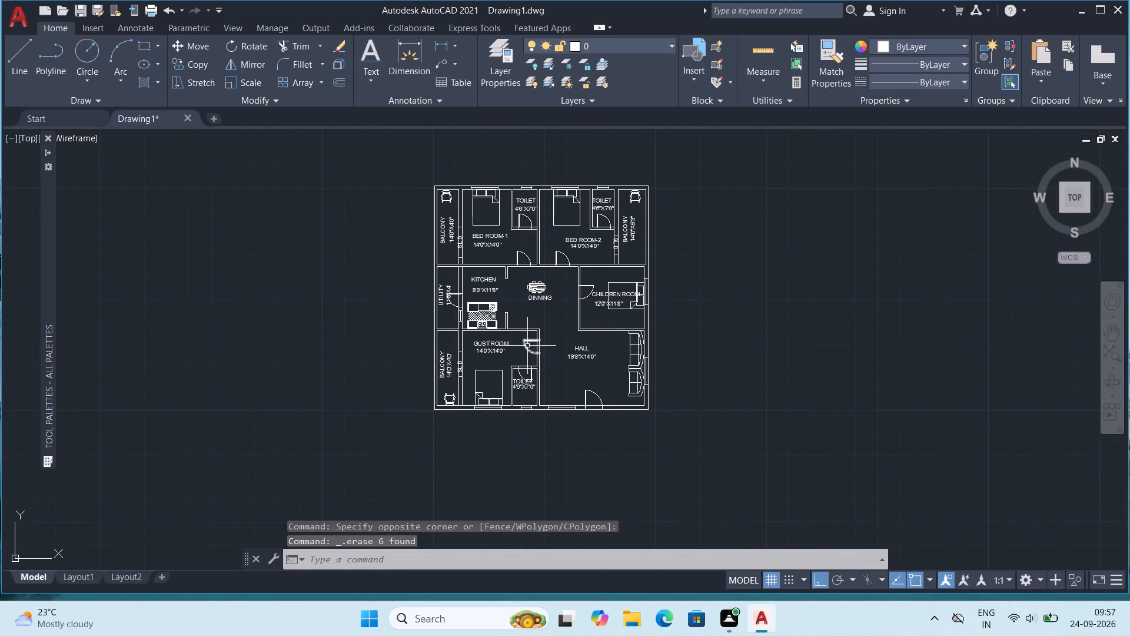
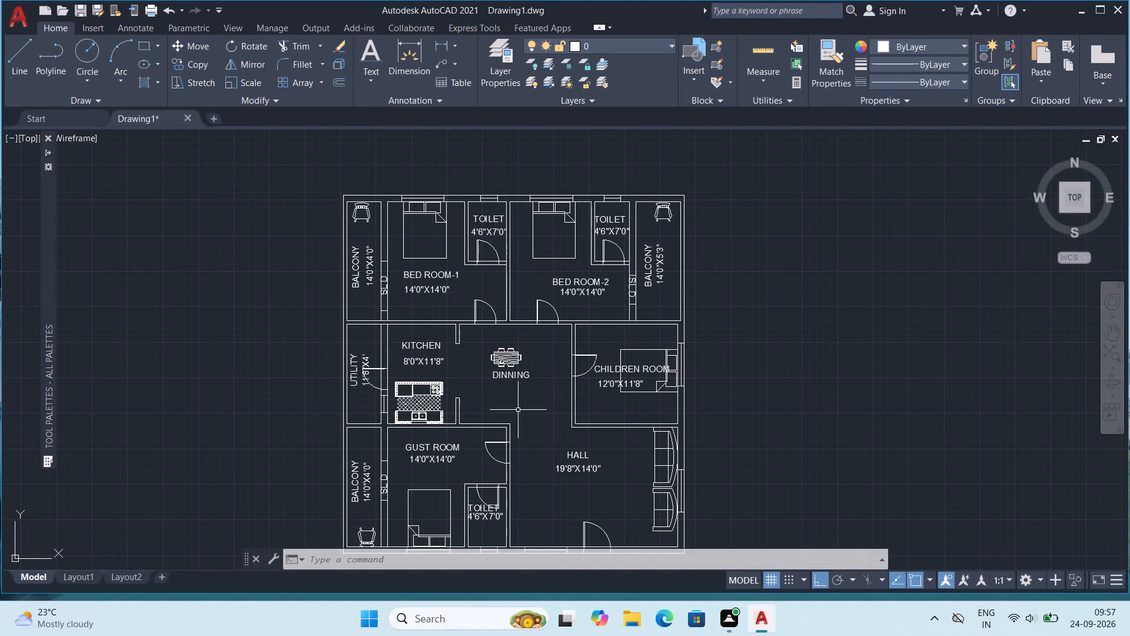
# Trim the inner wall lines crossing the door openings of the toilets attached to BED ROOM-1 and BED ROOM-2.
pyautogui.moveTo(569, 386); pyautogui.dragTo(529, 316, button='middle')
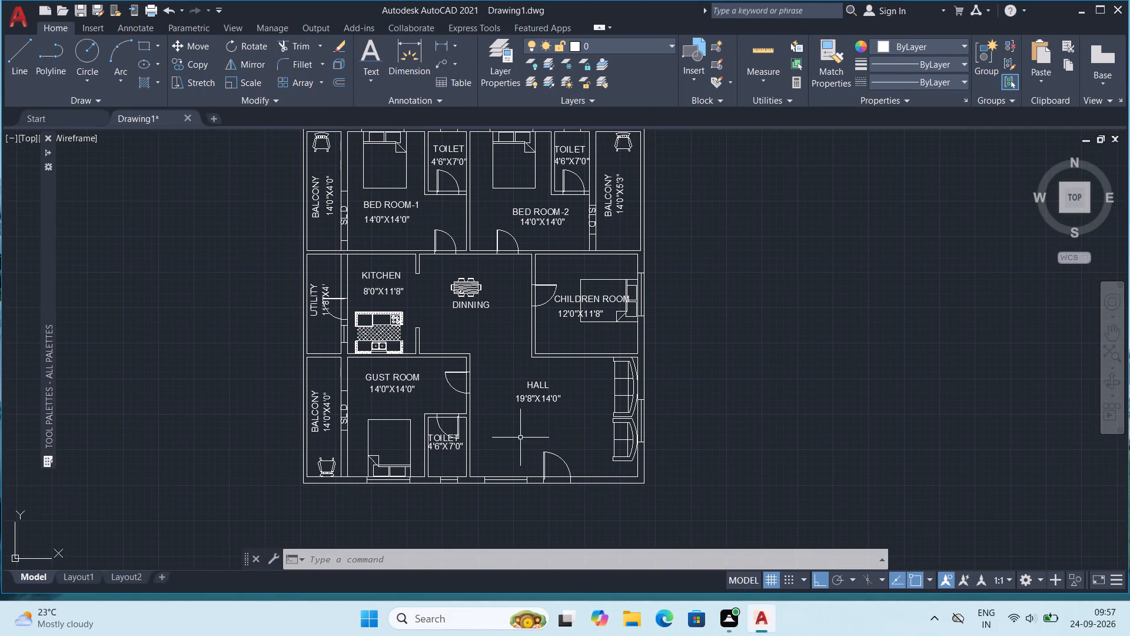
pyautogui.scroll(3, 520, 435)
pyautogui.scroll(-2, 523, 419)
pyautogui.moveTo(460, 316); pyautogui.dragTo(529, 482, button='middle')
pyautogui.moveTo(458, 304); pyautogui.dragTo(478, 379, button='middle')
pyautogui.press('t')
pyautogui.press('r')
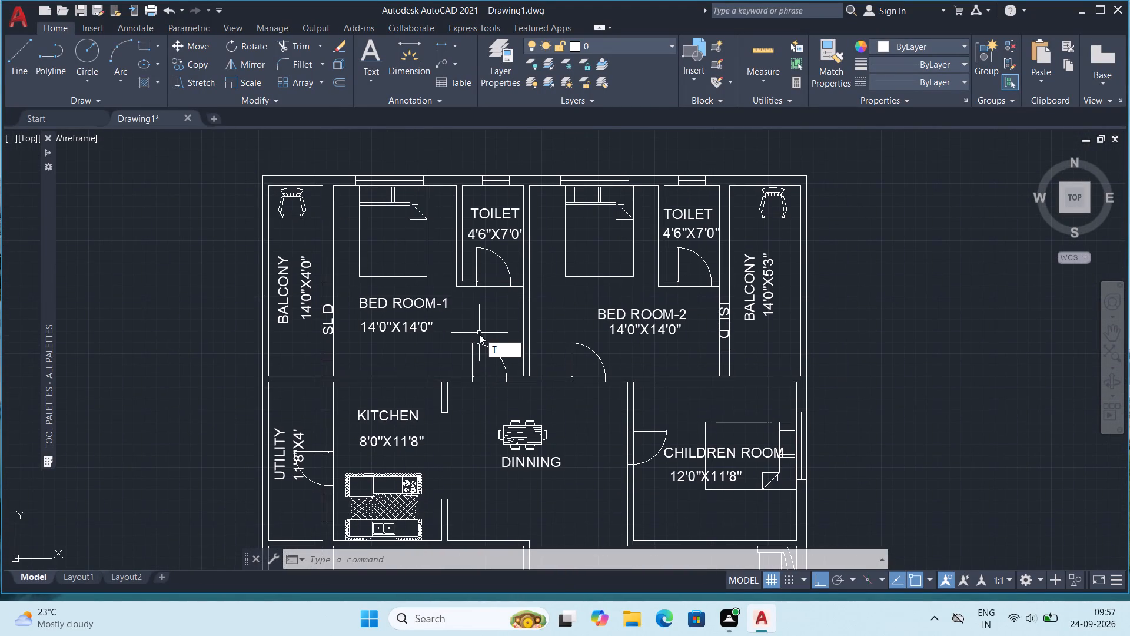
pyautogui.press('Return')
pyautogui.scroll(2, 573, 278)
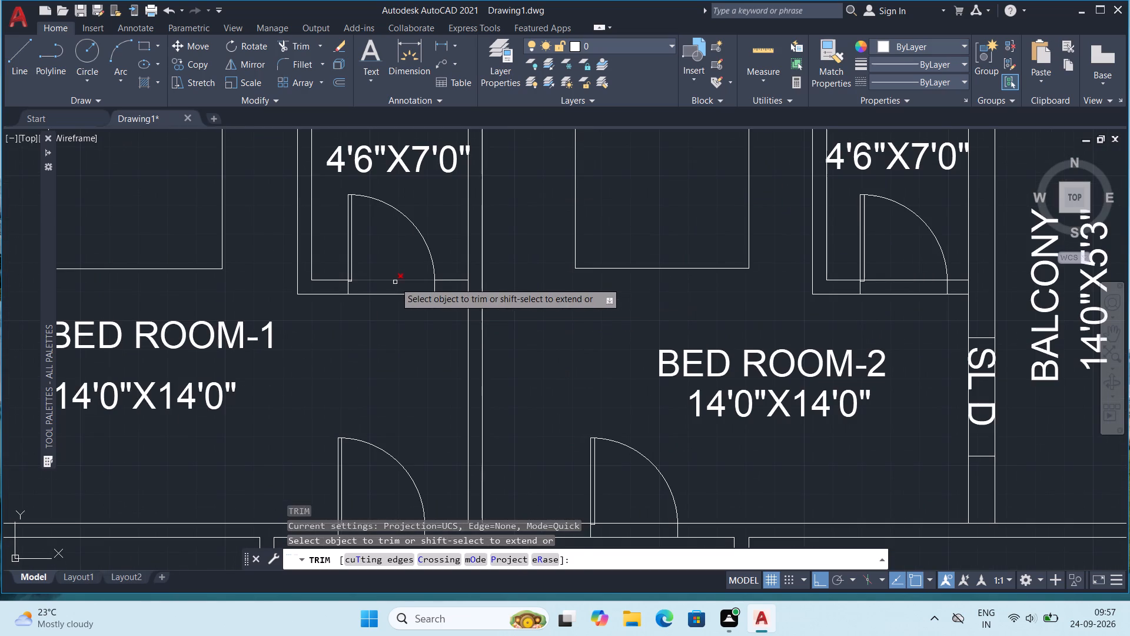
pyautogui.click(395, 281)
pyautogui.click(923, 281)
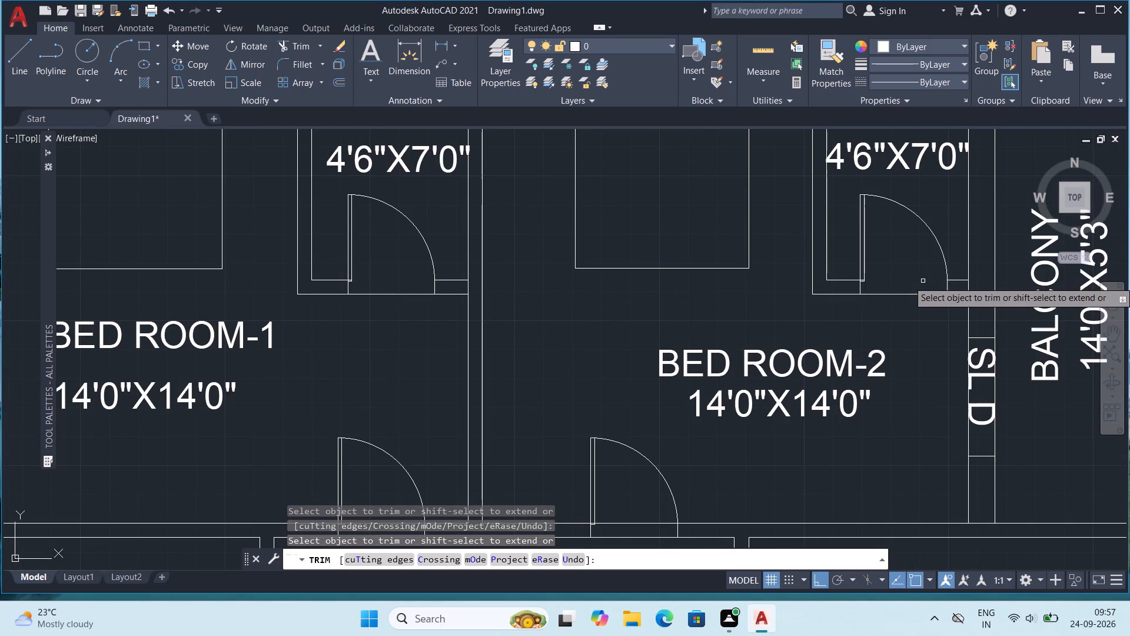
# Trim the wall lines crossing the door openings of BED ROOM-1, BED ROOM-2 and the CHILDREN ROOM.
pyautogui.scroll(-2, 923, 281)
pyautogui.moveTo(858, 349); pyautogui.dragTo(700, 230, button='middle')
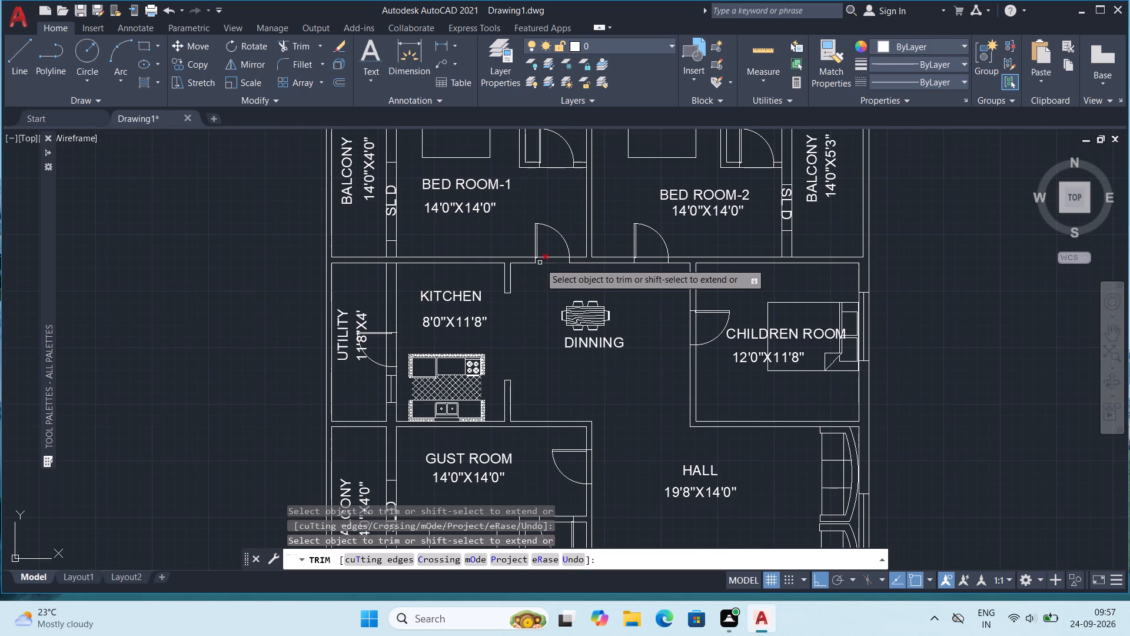
pyautogui.click(549, 258)
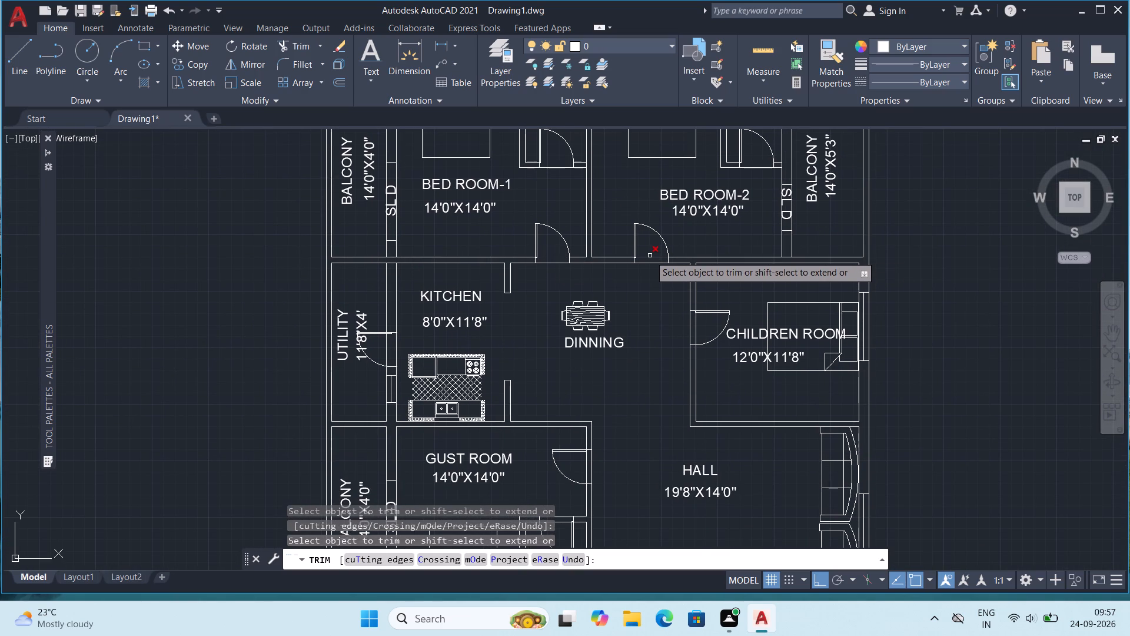
pyautogui.click(649, 256)
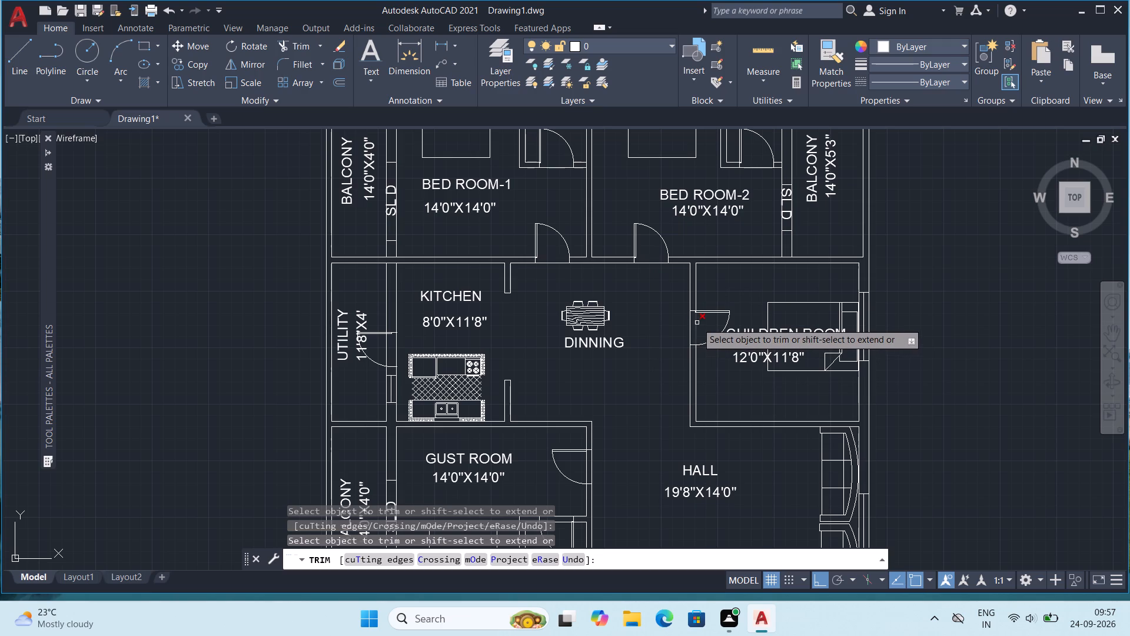
pyautogui.click(695, 323)
# Trim the wall lines crossing the door openings of the GUST ROOM, the HALL entrance and the UTILITY.
pyautogui.scroll(-2, 718, 338)
pyautogui.moveTo(642, 456); pyautogui.dragTo(634, 370, button='middle')
pyautogui.scroll(4, 683, 277)
pyautogui.click(577, 359)
pyautogui.scroll(-1, 637, 337)
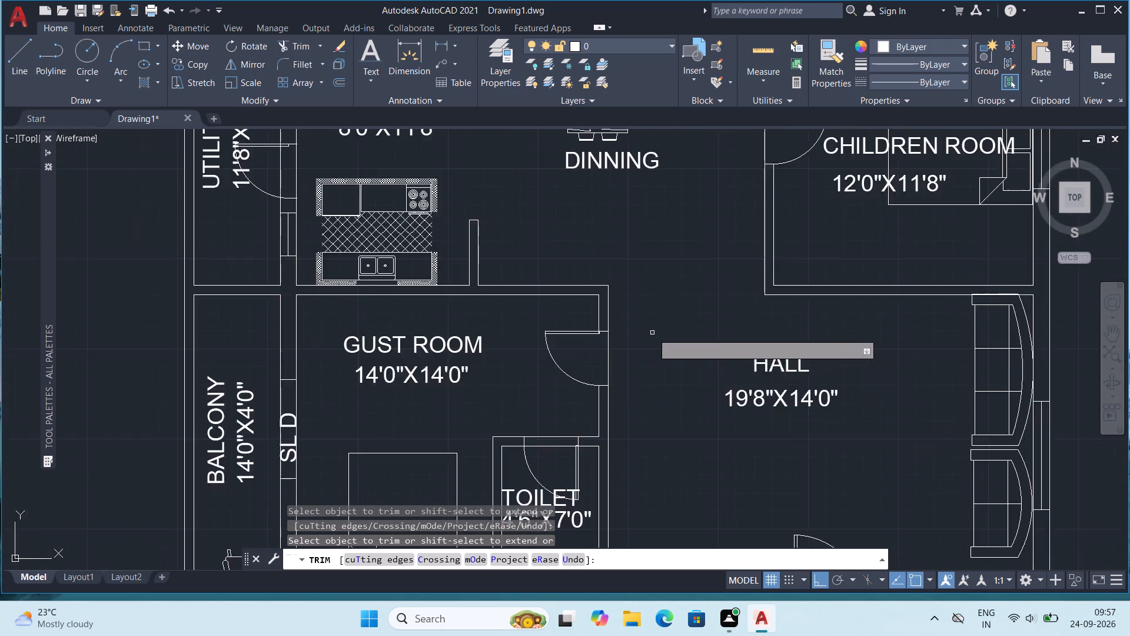
pyautogui.scroll(-1, 653, 333)
pyautogui.moveTo(752, 405); pyautogui.dragTo(701, 342, button='middle')
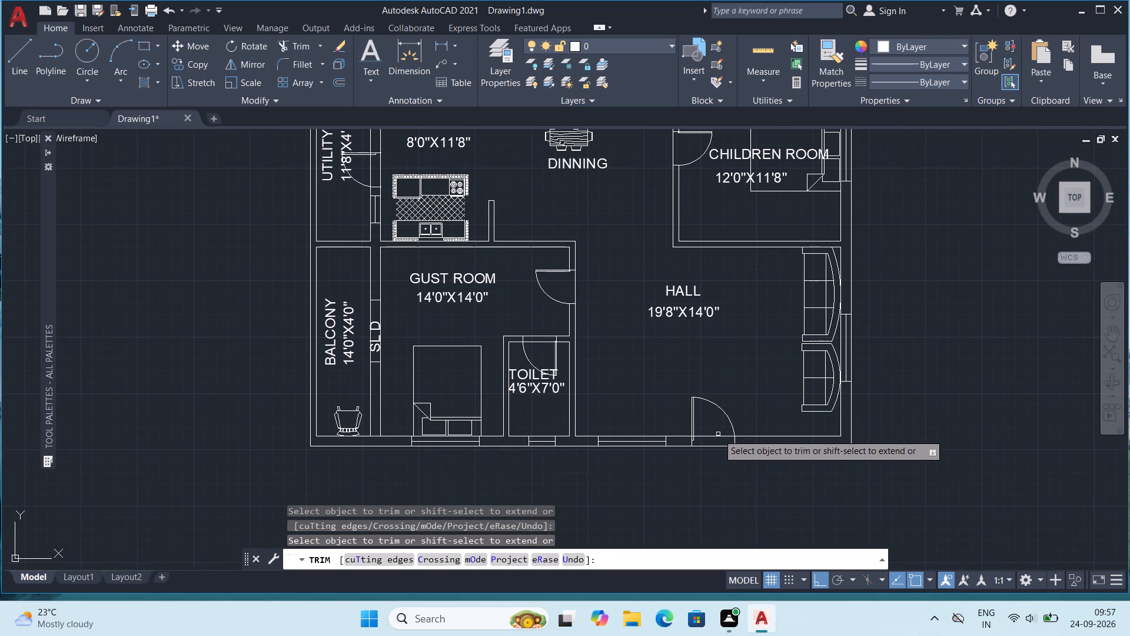
pyautogui.click(718, 435)
pyautogui.scroll(-1, 719, 311)
pyautogui.moveTo(683, 302); pyautogui.dragTo(660, 422, button='middle')
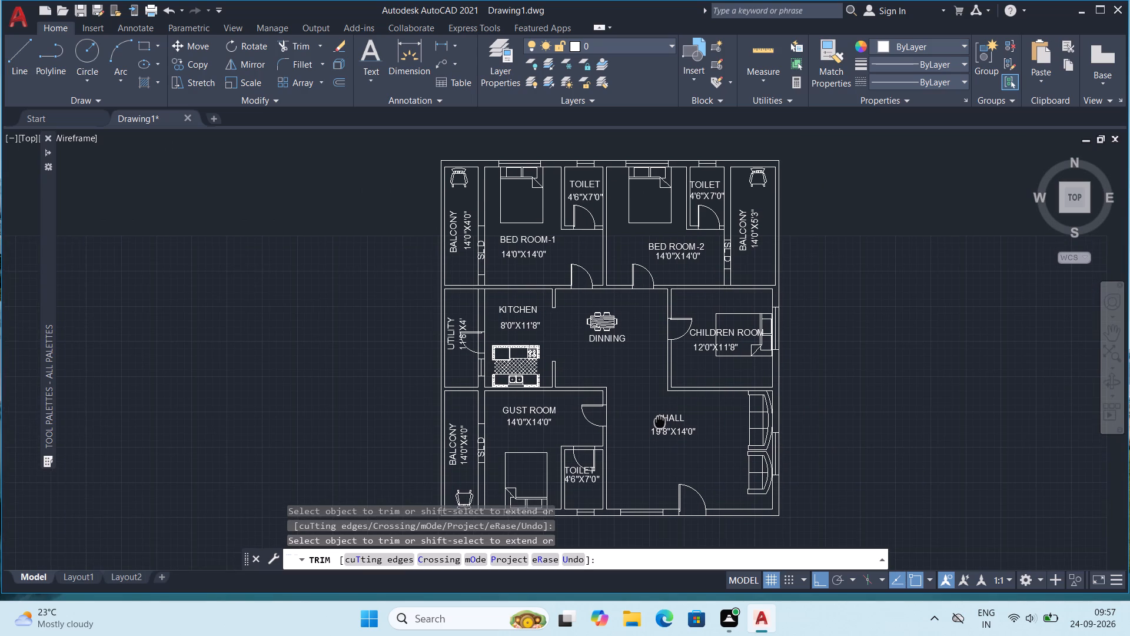
pyautogui.moveTo(660, 422); pyautogui.dragTo(654, 396, button='middle')
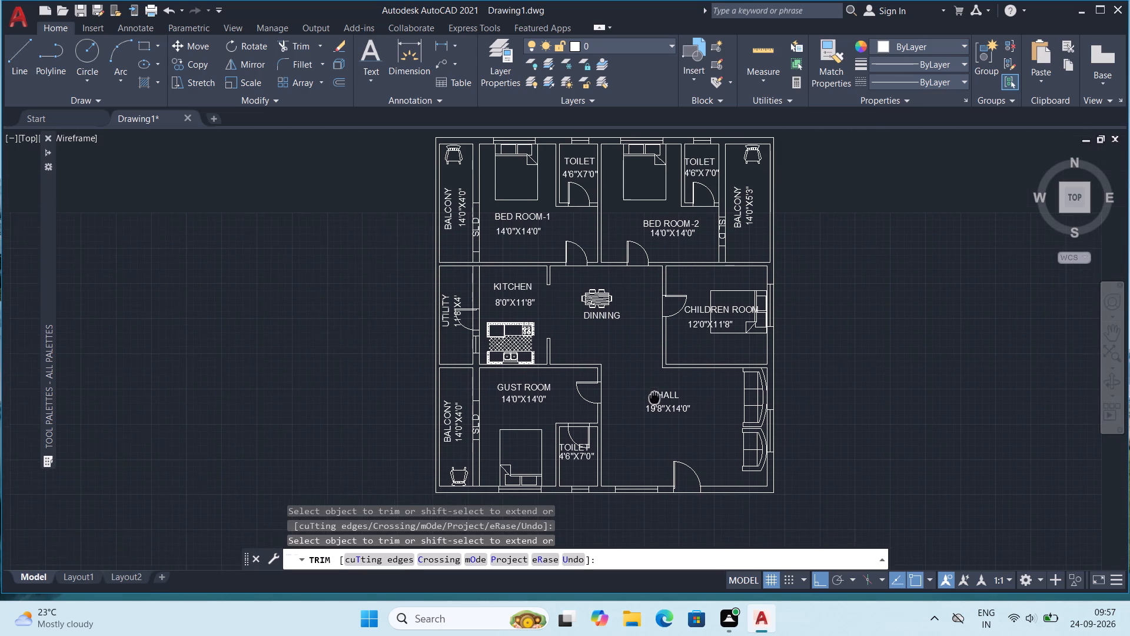
pyautogui.moveTo(654, 396); pyautogui.dragTo(652, 392, button='middle')
pyautogui.scroll(1, 466, 307)
pyautogui.click(473, 316)
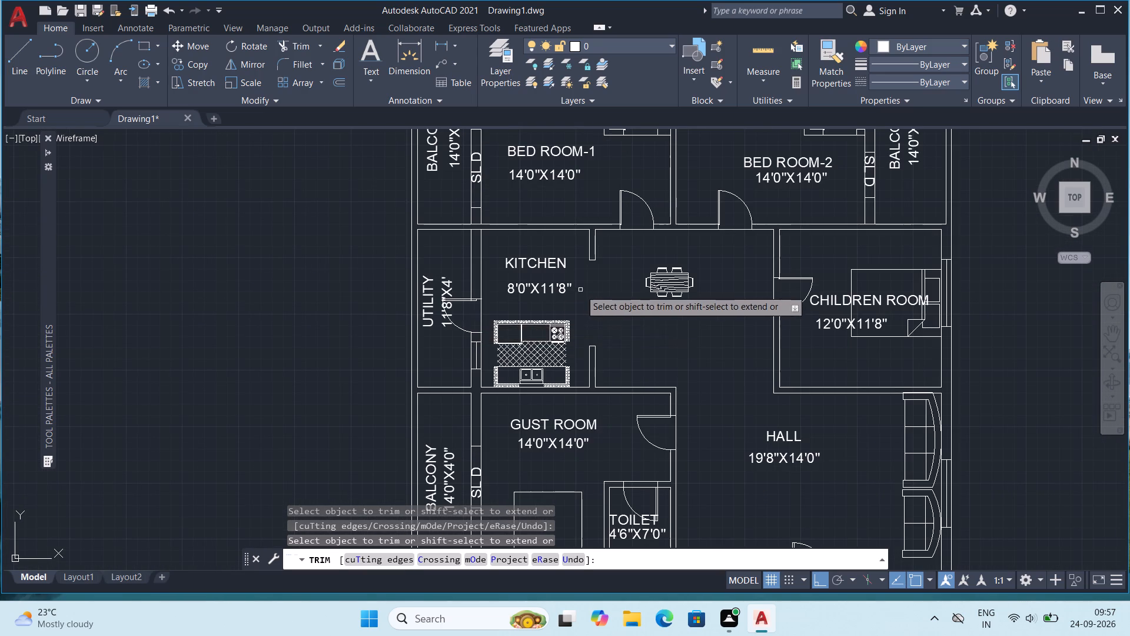
pyautogui.scroll(-1, 581, 290)
pyautogui.moveTo(616, 287); pyautogui.dragTo(617, 343, button='middle')
pyautogui.press('Escape')
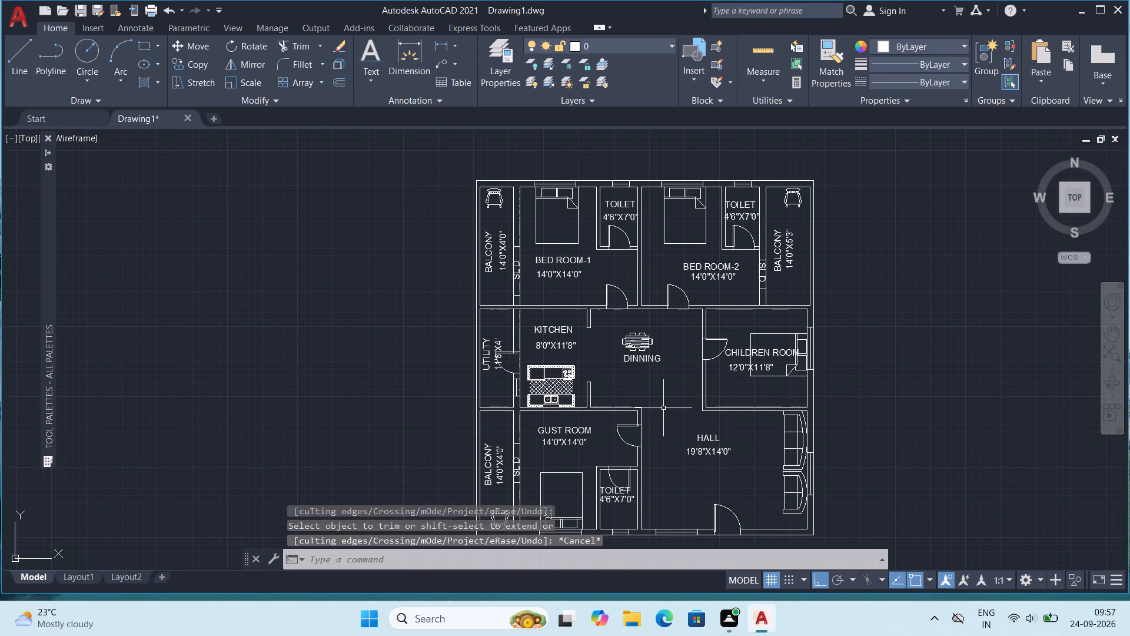
pyautogui.press('Escape')
# Dimension the full length of the plan's top exterior wall, placing the dimension line just above the building.
pyautogui.moveTo(699, 445); pyautogui.dragTo(698, 451, button='middle')
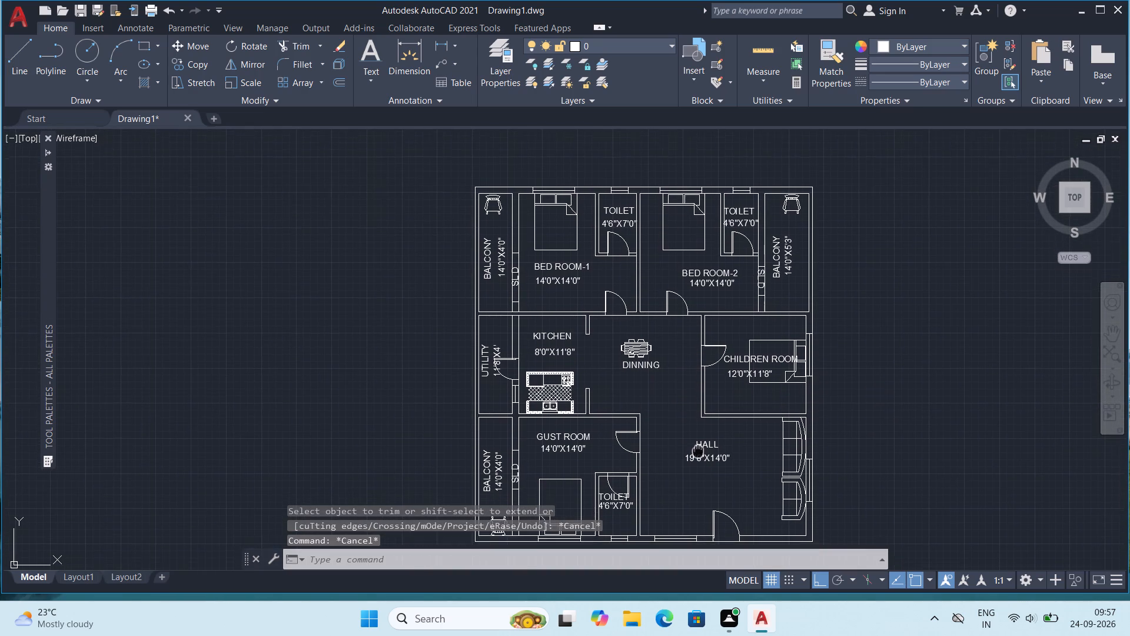
pyautogui.moveTo(698, 451); pyautogui.dragTo(707, 387, button='middle')
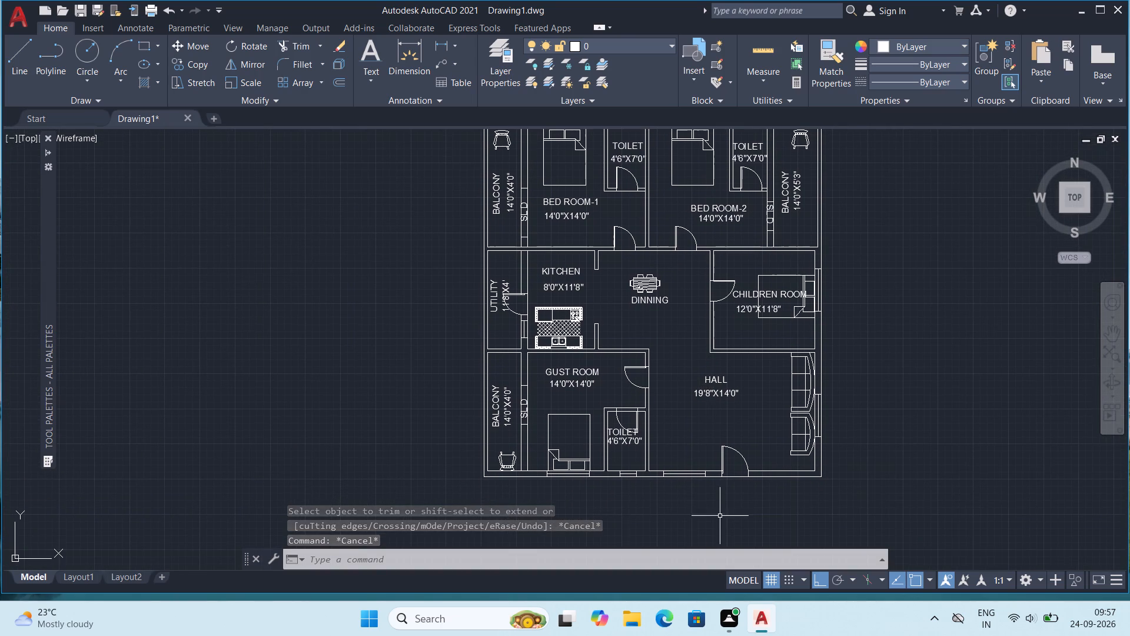
pyautogui.moveTo(662, 492); pyautogui.dragTo(601, 472, button='middle')
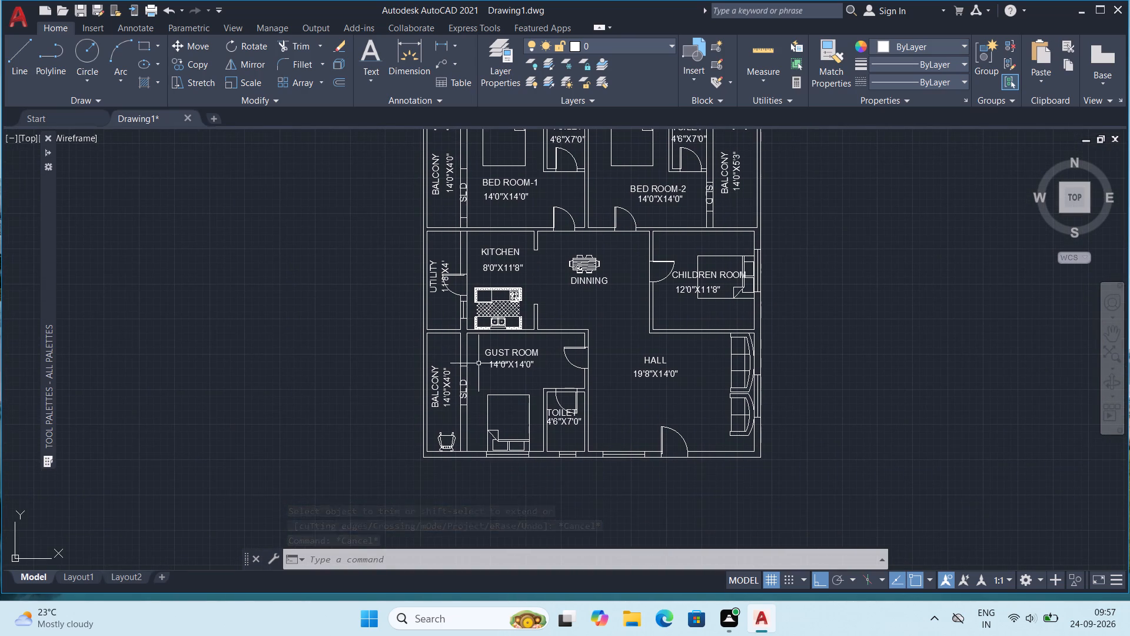
pyautogui.moveTo(486, 382); pyautogui.dragTo(505, 437, button='middle')
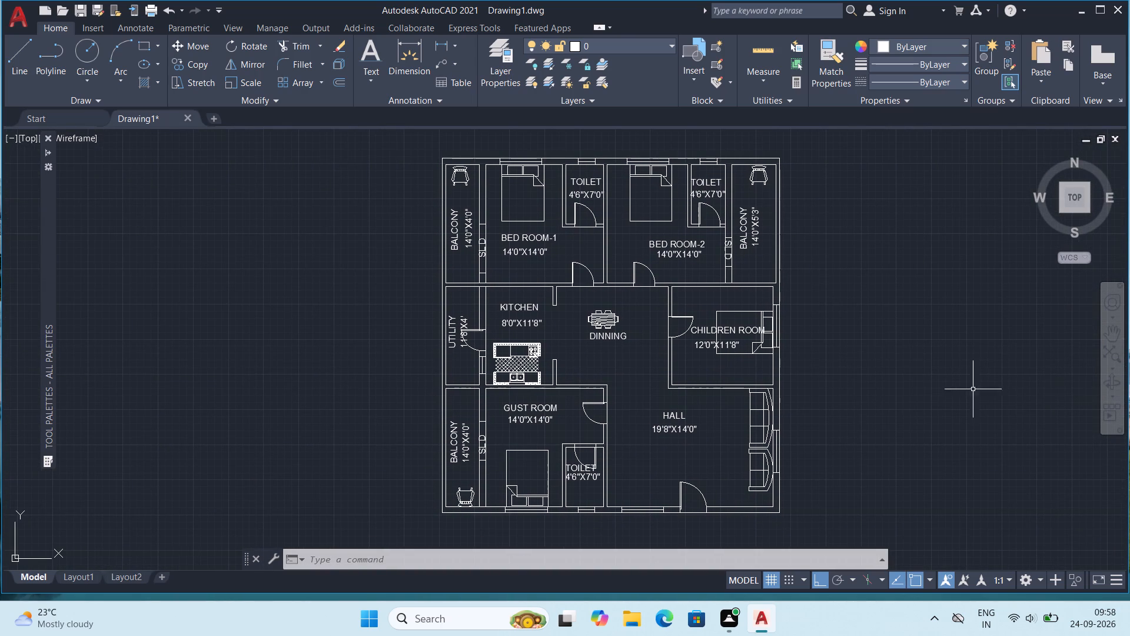
pyautogui.moveTo(730, 317); pyautogui.dragTo(629, 346, button='middle')
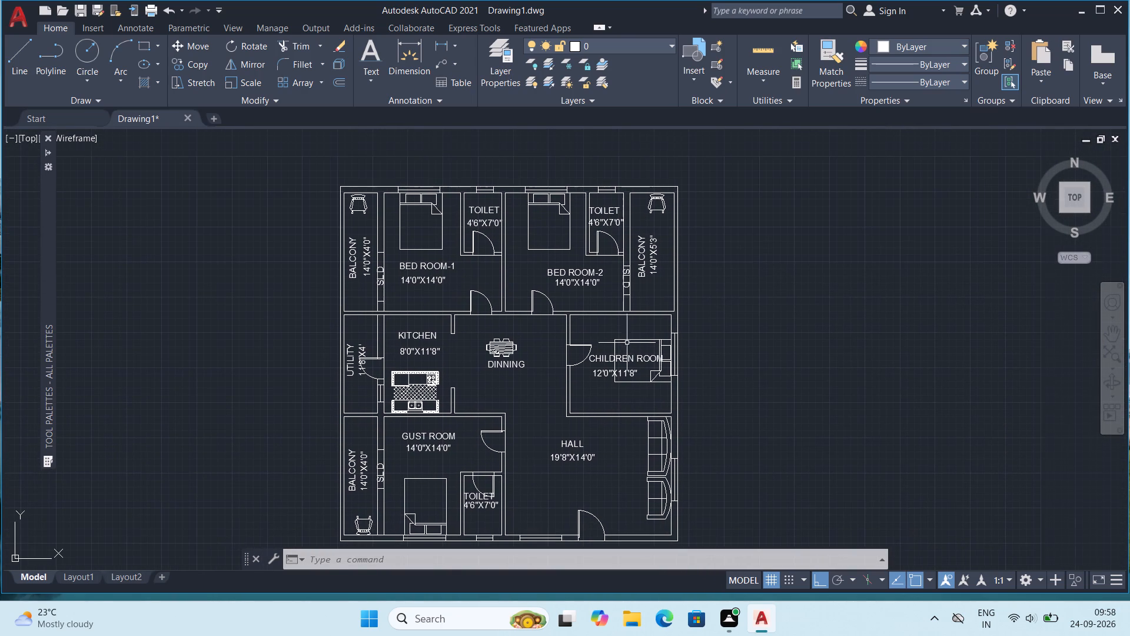
pyautogui.click(418, 45)
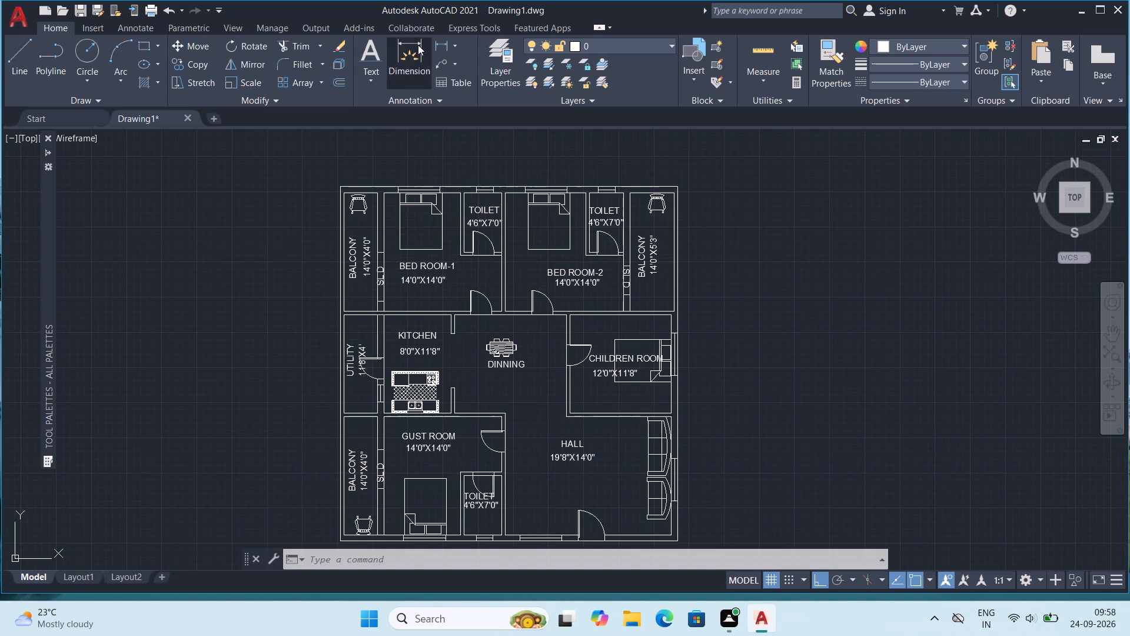
pyautogui.scroll(1, 473, 186)
pyautogui.click(466, 187)
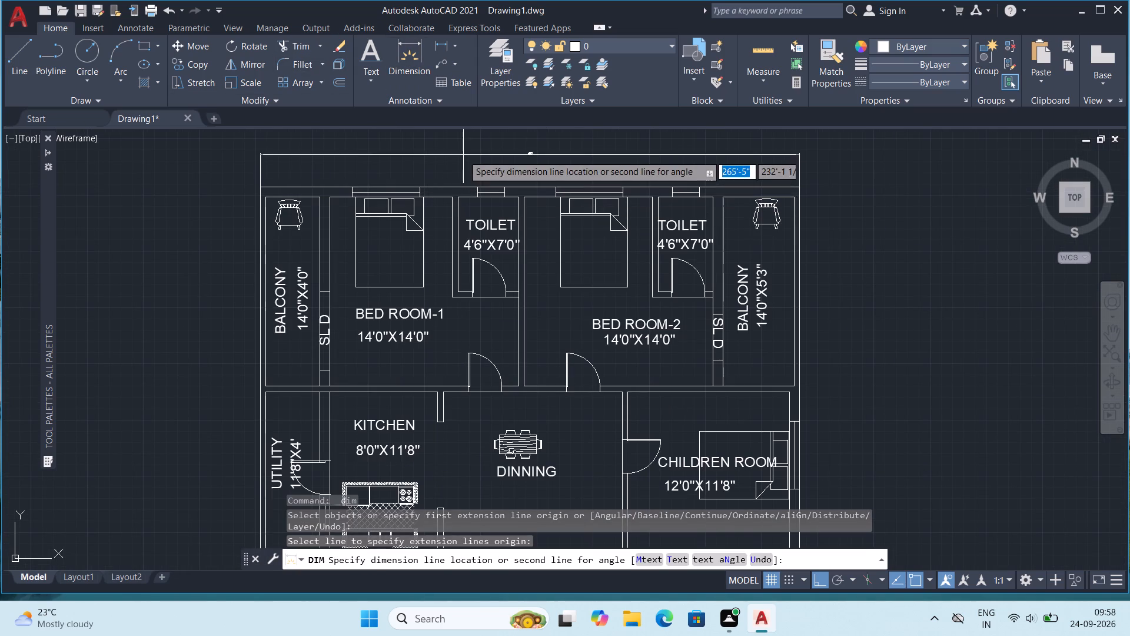
pyautogui.moveTo(464, 162); pyautogui.dragTo(462, 184, button='middle')
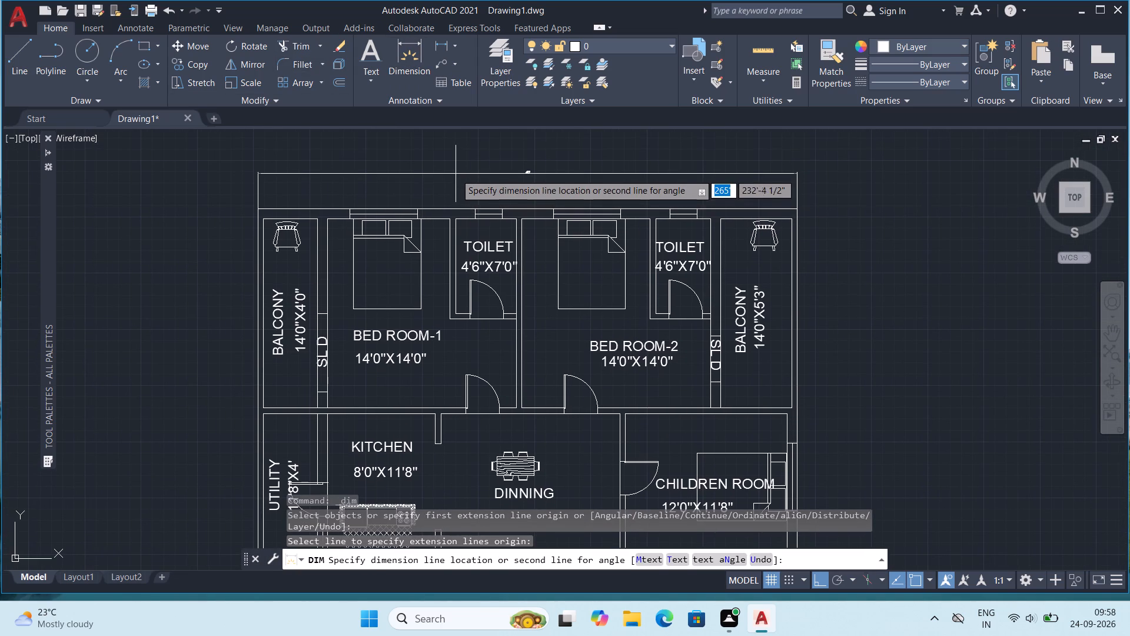
pyautogui.click(456, 174)
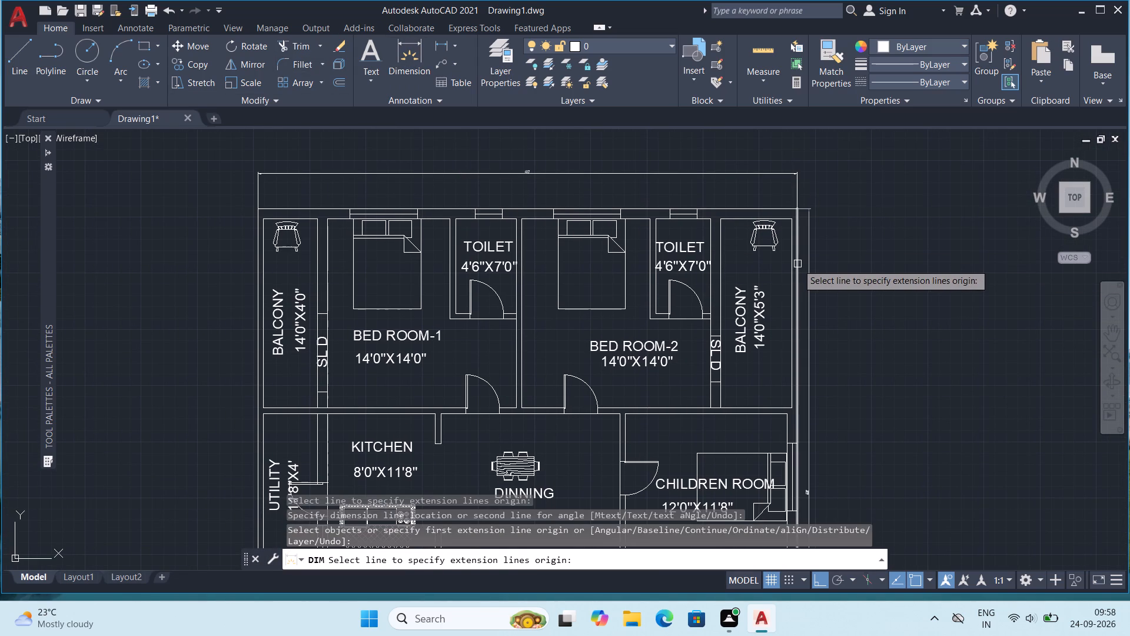
# Dimension the full length of the plan's right-hand exterior wall, placing the dimension line just outside the building.
pyautogui.click(801, 264)
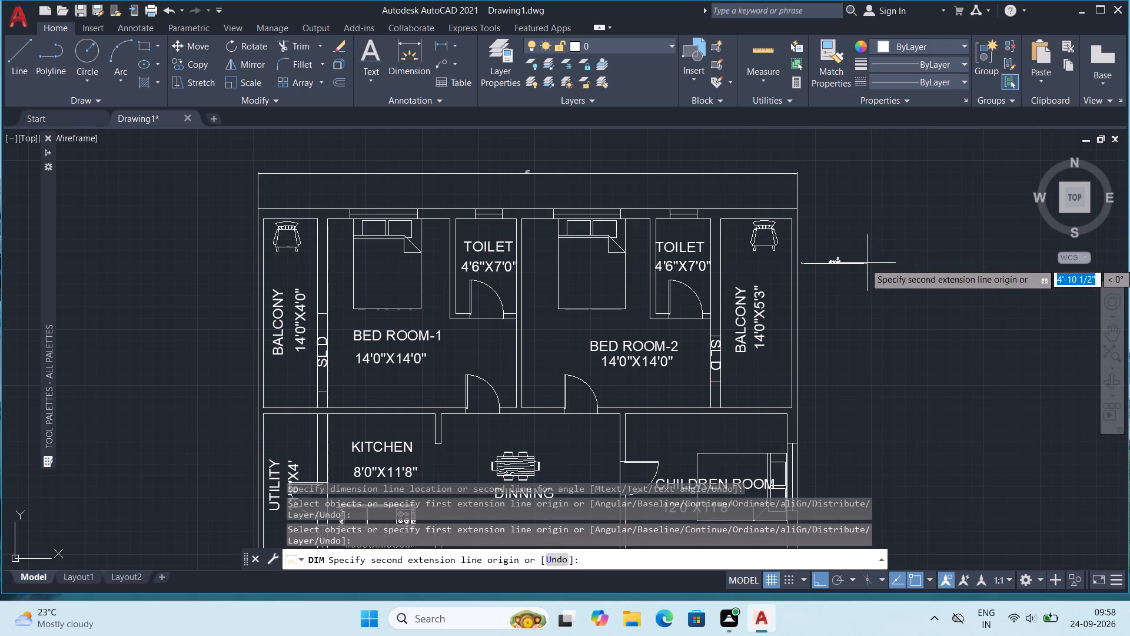
pyautogui.press('Escape')
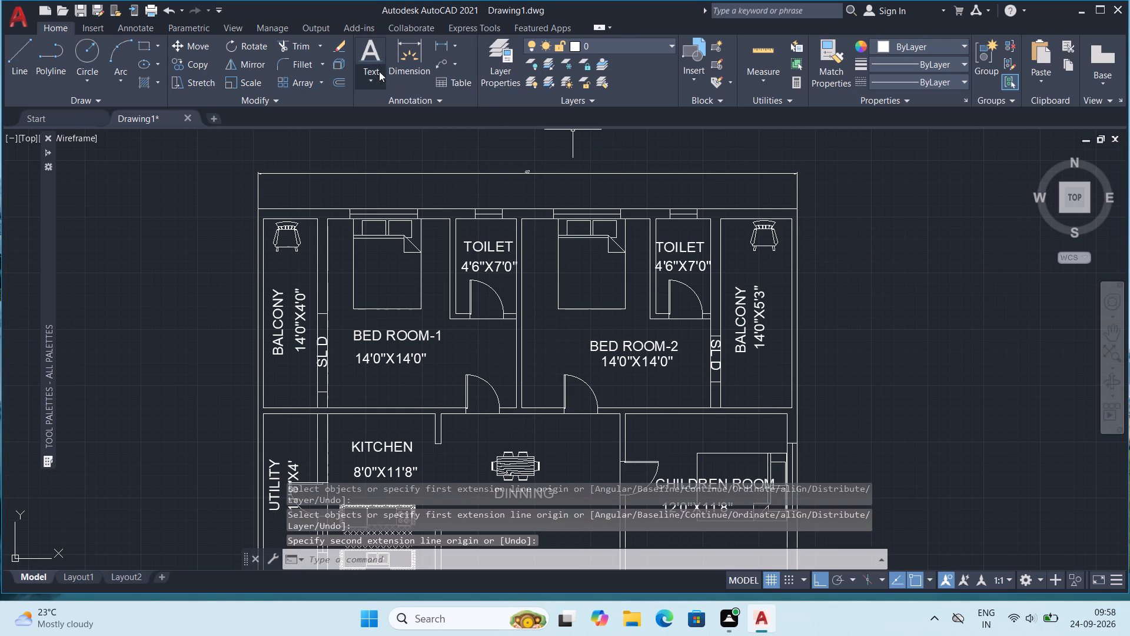
pyautogui.click(398, 57)
pyautogui.click(797, 232)
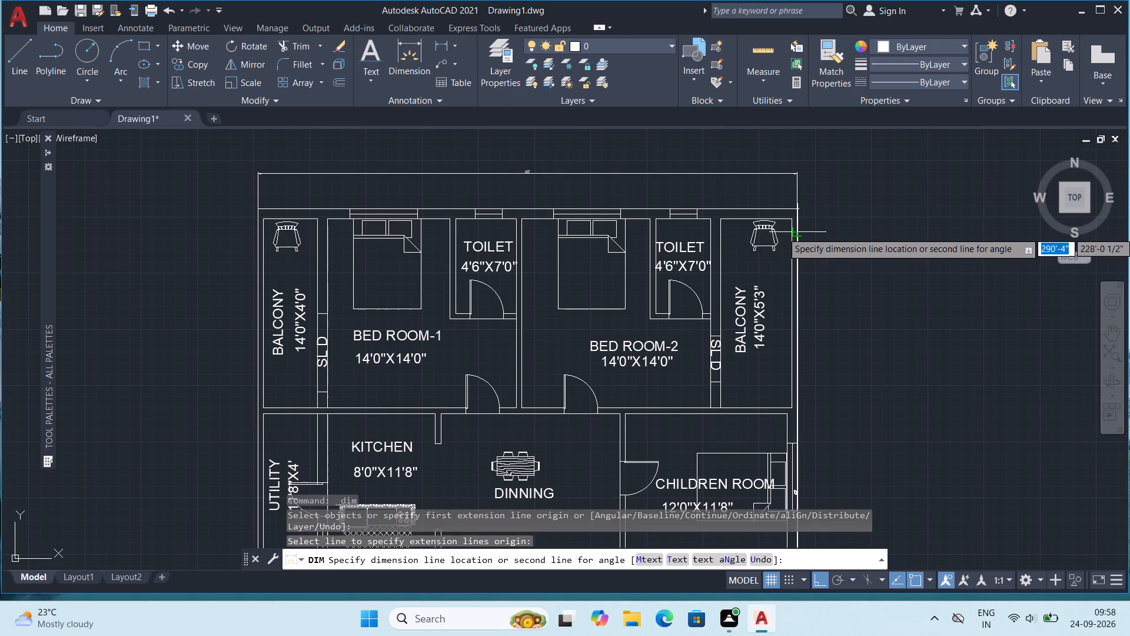
pyautogui.scroll(-1, 833, 243)
pyautogui.moveTo(829, 251); pyautogui.dragTo(785, 183, button='middle')
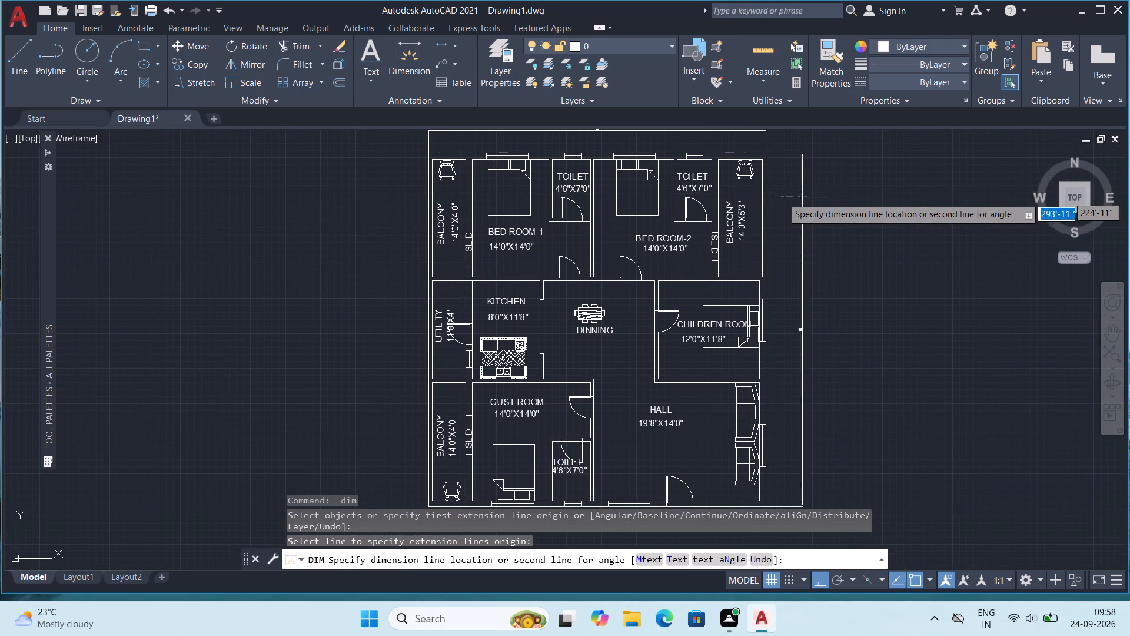
pyautogui.scroll(-1, 793, 211)
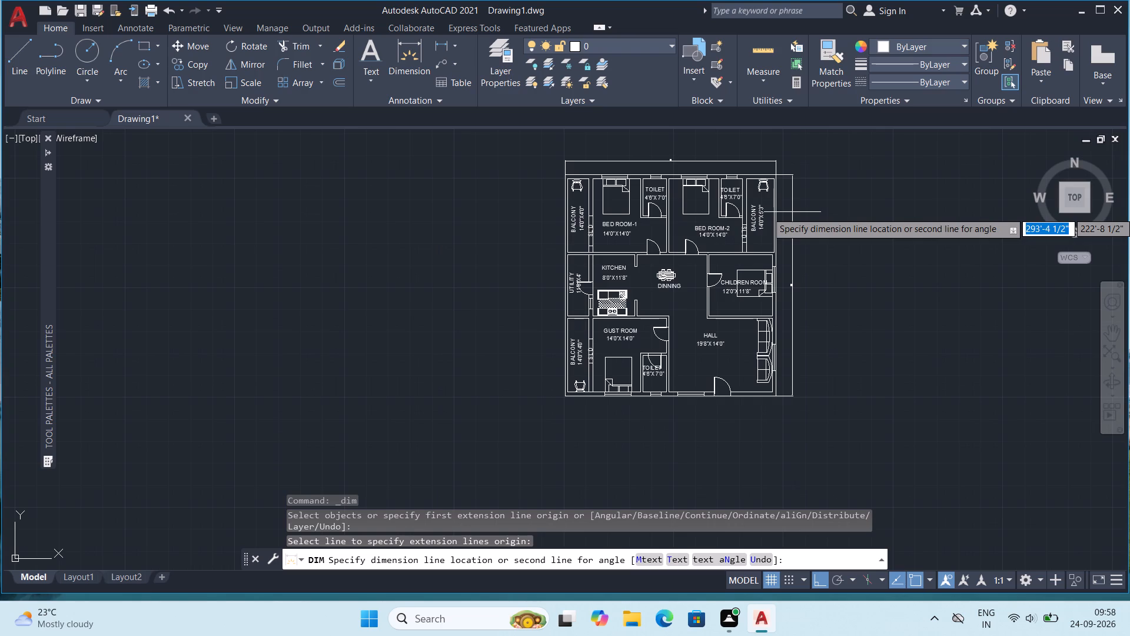
pyautogui.click(792, 212)
pyautogui.moveTo(799, 242); pyautogui.dragTo(790, 267, button='middle')
pyautogui.press('Escape')
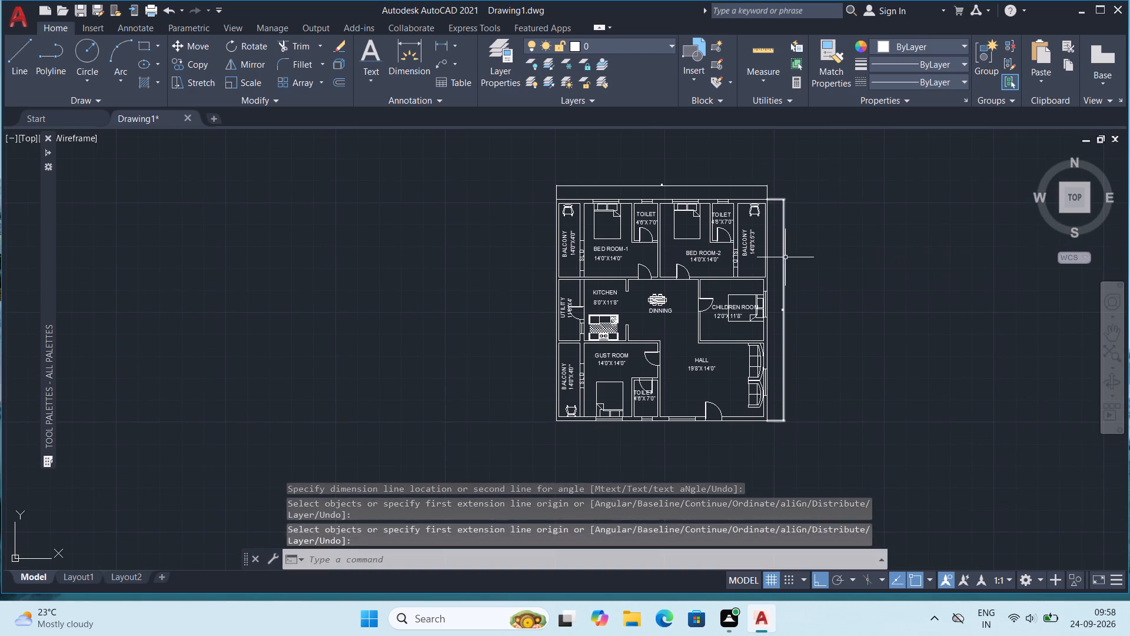
pyautogui.press('Escape')
pyautogui.press('Escape')
pyautogui.press('Escape')
pyautogui.press('Escape')
pyautogui.press('Escape')
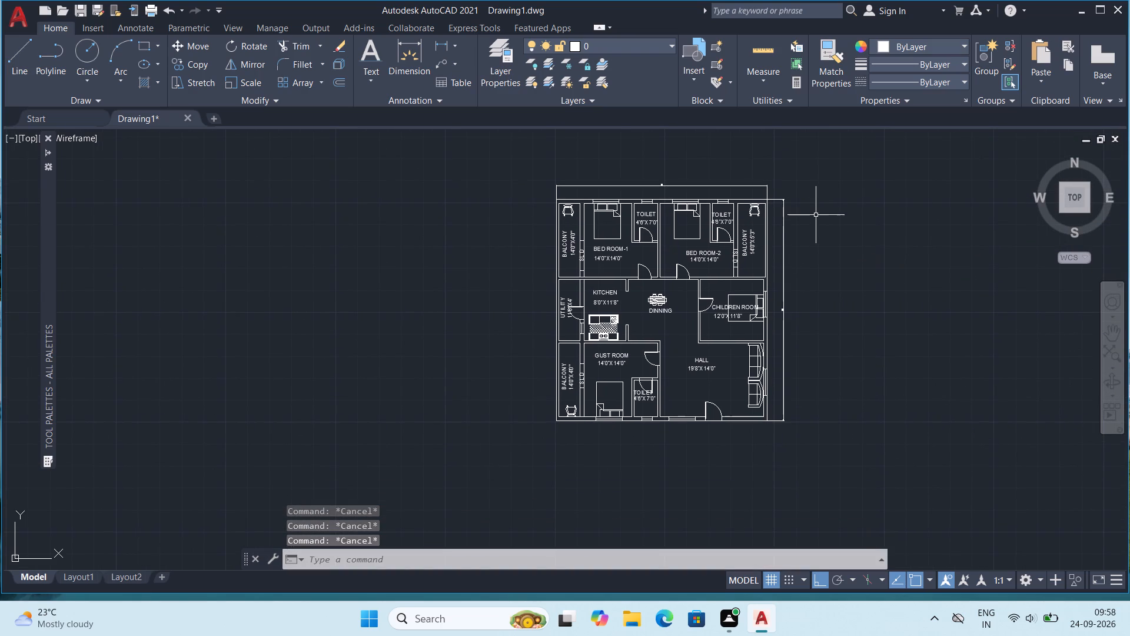
# Modify the ISO-25 dimension style by setting its text height to 1'.
pyautogui.press('d')
pyautogui.press('Return')
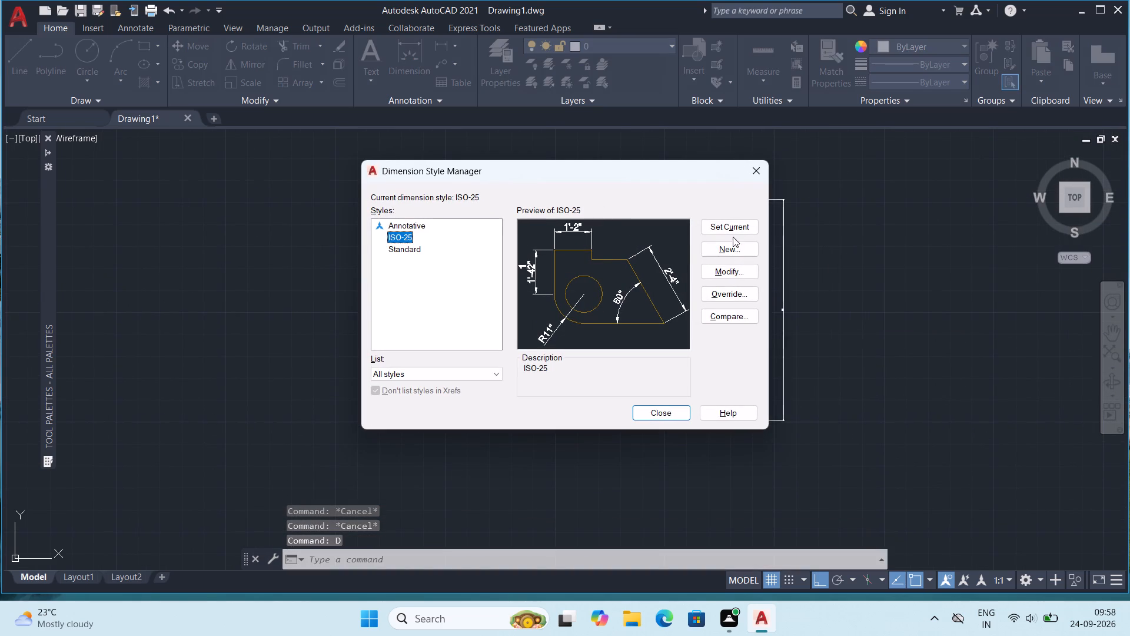
pyautogui.click(747, 267)
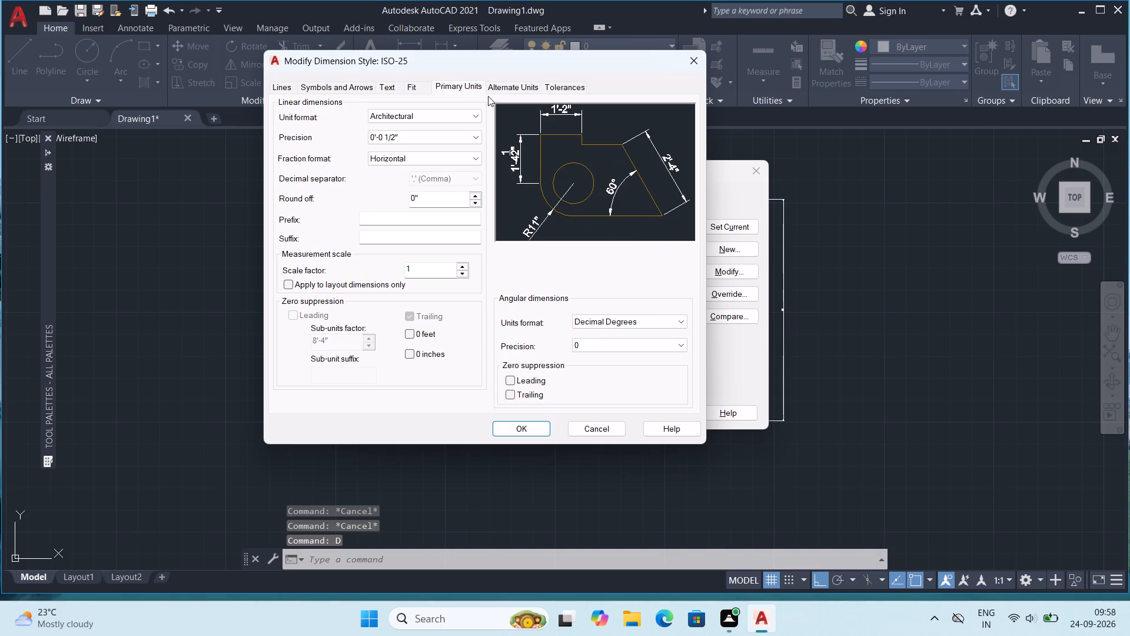
pyautogui.click(383, 88)
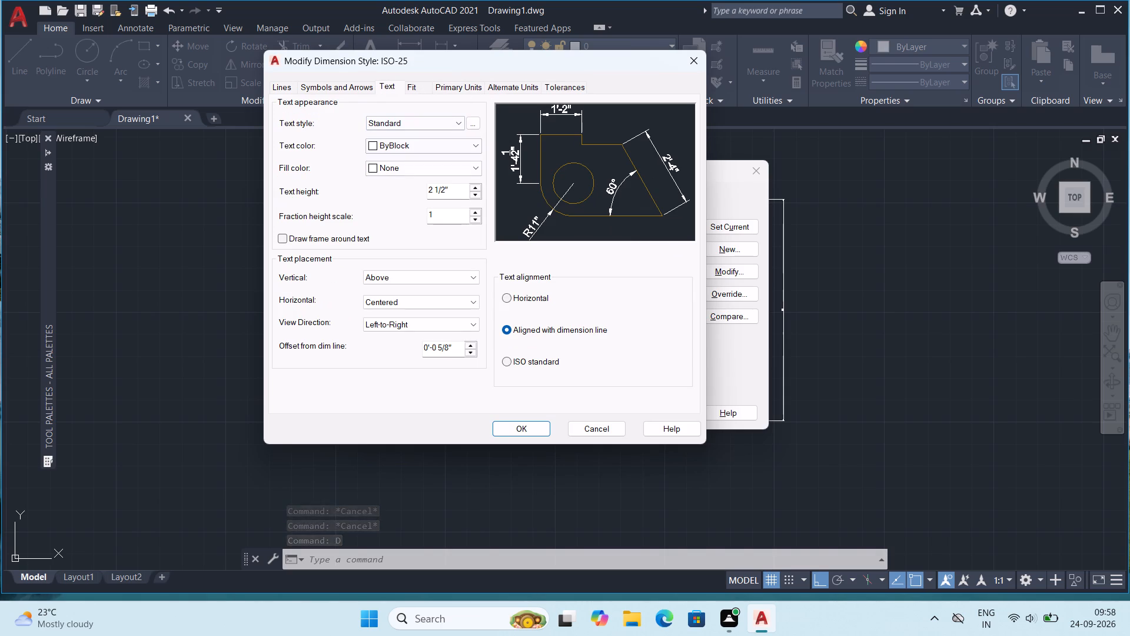
pyautogui.click(454, 189)
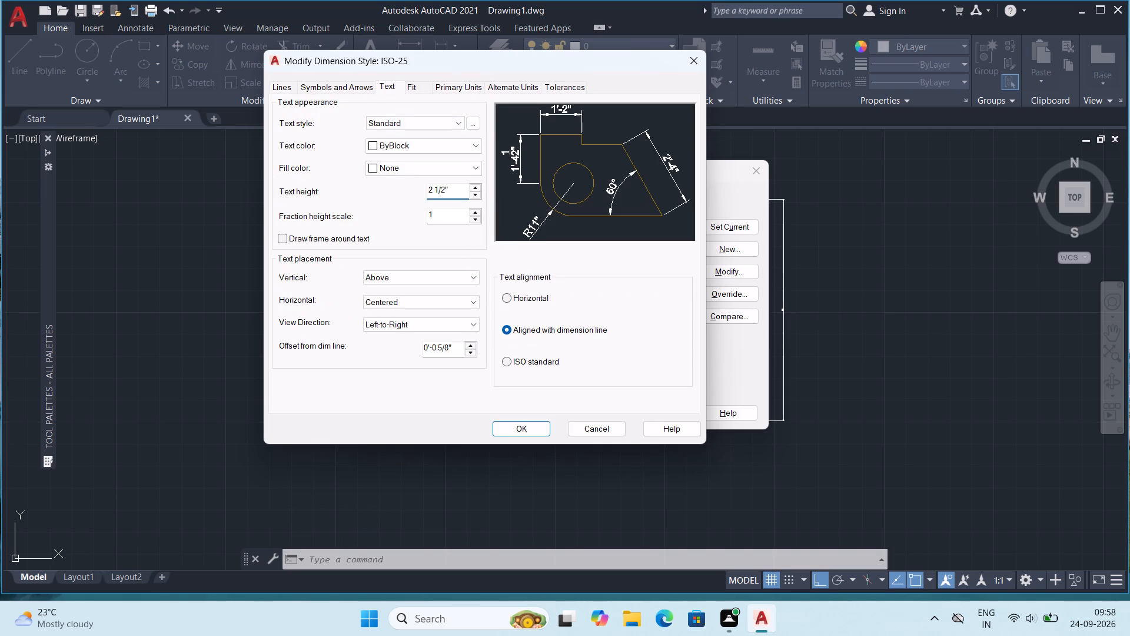
pyautogui.press('BackSpace')
pyautogui.press('BackSpace')
pyautogui.press('BackSpace')
pyautogui.press('BackSpace')
pyautogui.press('BackSpace')
pyautogui.press('BackSpace')
pyautogui.press('BackSpace')
pyautogui.press('BackSpace')
pyautogui.press('BackSpace')
pyautogui.press('BackSpace')
pyautogui.press('BackSpace')
pyautogui.press('BackSpace')
pyautogui.press('BackSpace')
pyautogui.press('BackSpace')
pyautogui.press('BackSpace')
pyautogui.press('BackSpace')
pyautogui.press('1')
pyautogui.press("'")
pyautogui.press('Return')
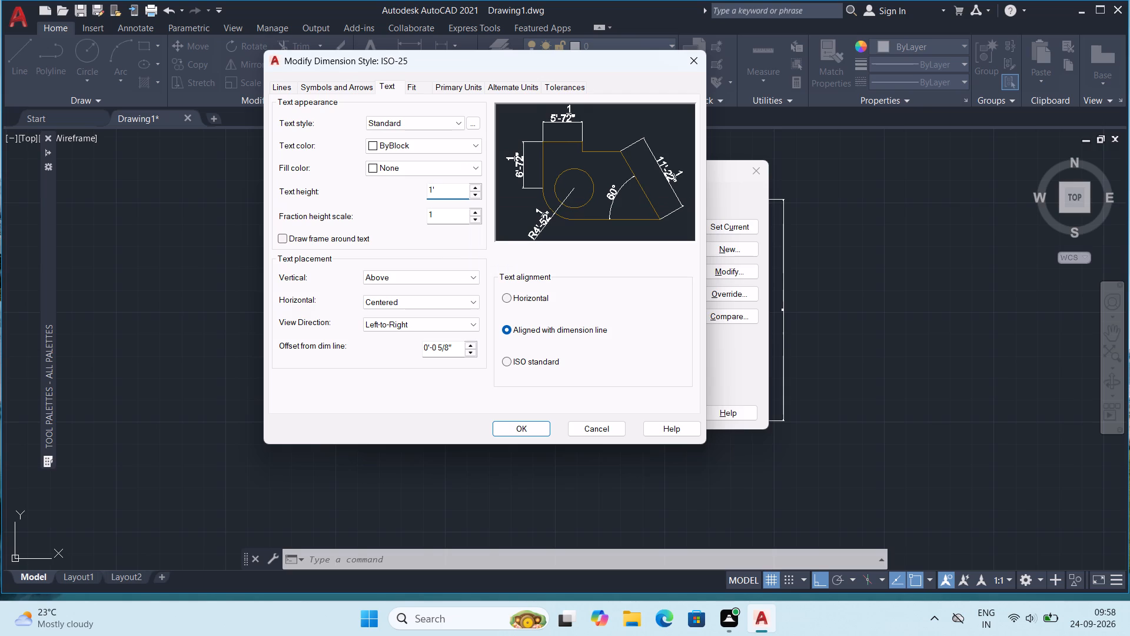
# Apply the modified ISO-25 dimension style to the drawing and close the dimension style manager.
pyautogui.click(537, 426)
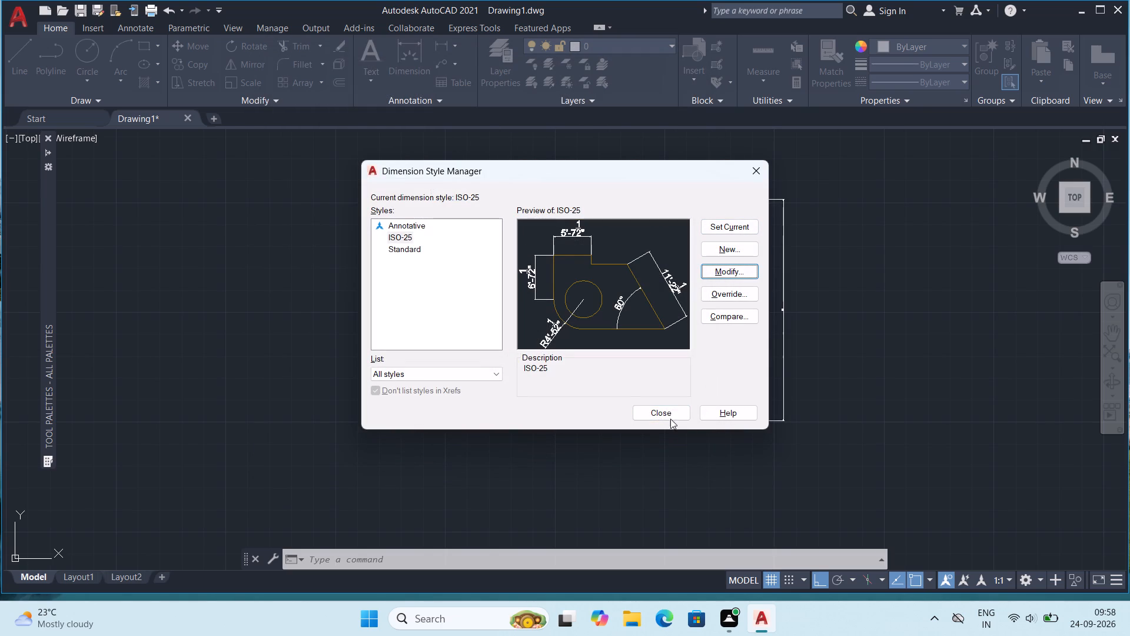
pyautogui.click(654, 414)
# Examine the whole floor plan and the legibility of its overall exterior dimension text.
pyautogui.scroll(1, 751, 314)
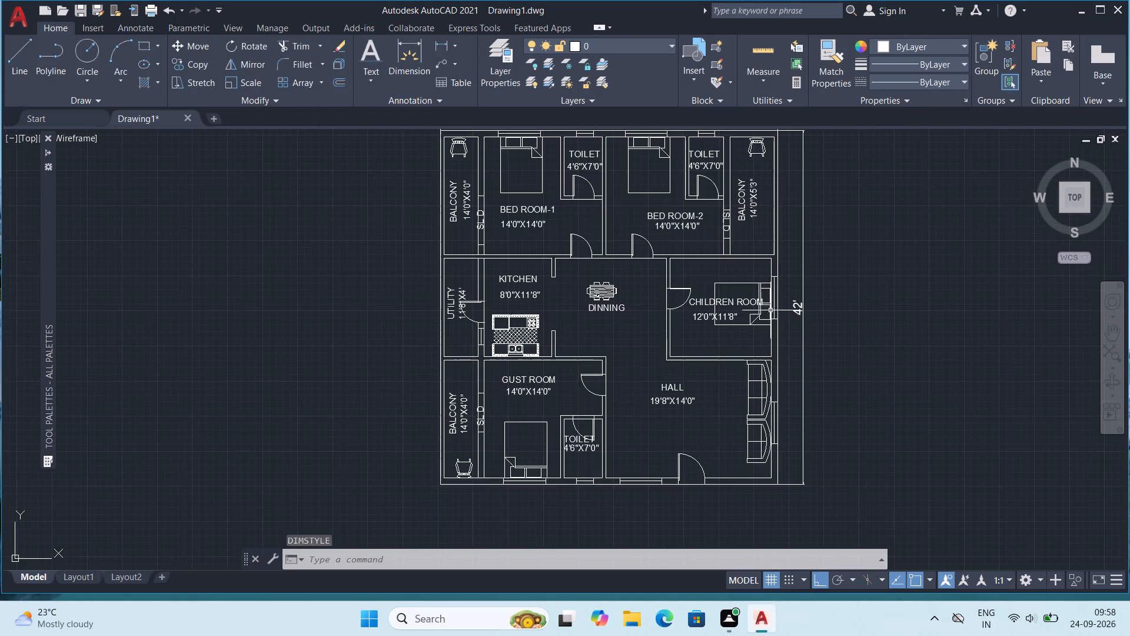
pyautogui.moveTo(795, 328); pyautogui.dragTo(702, 390, button='middle')
pyautogui.scroll(-1, 698, 385)
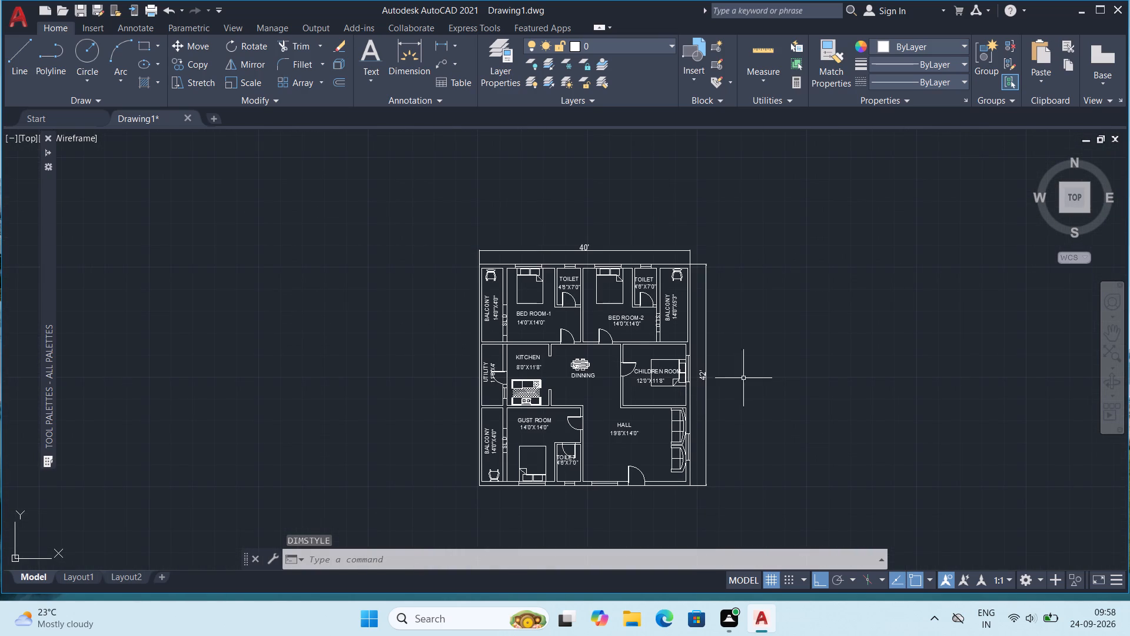
pyautogui.moveTo(706, 400); pyautogui.dragTo(694, 376, button='middle')
pyautogui.scroll(1, 693, 373)
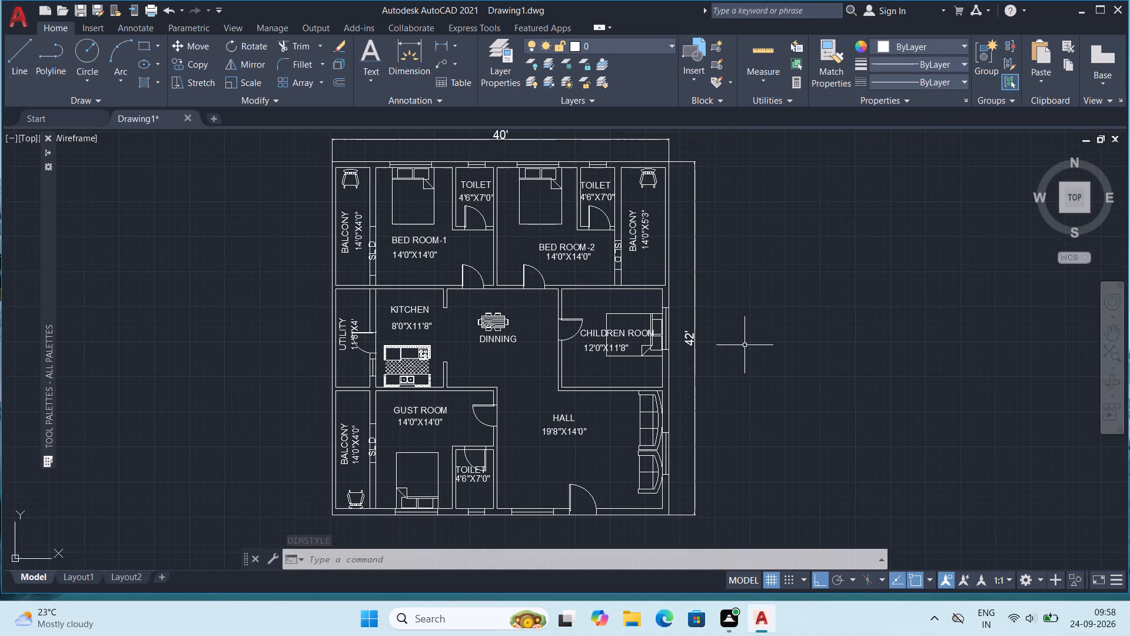
pyautogui.moveTo(712, 352); pyautogui.dragTo(706, 373, button='middle')
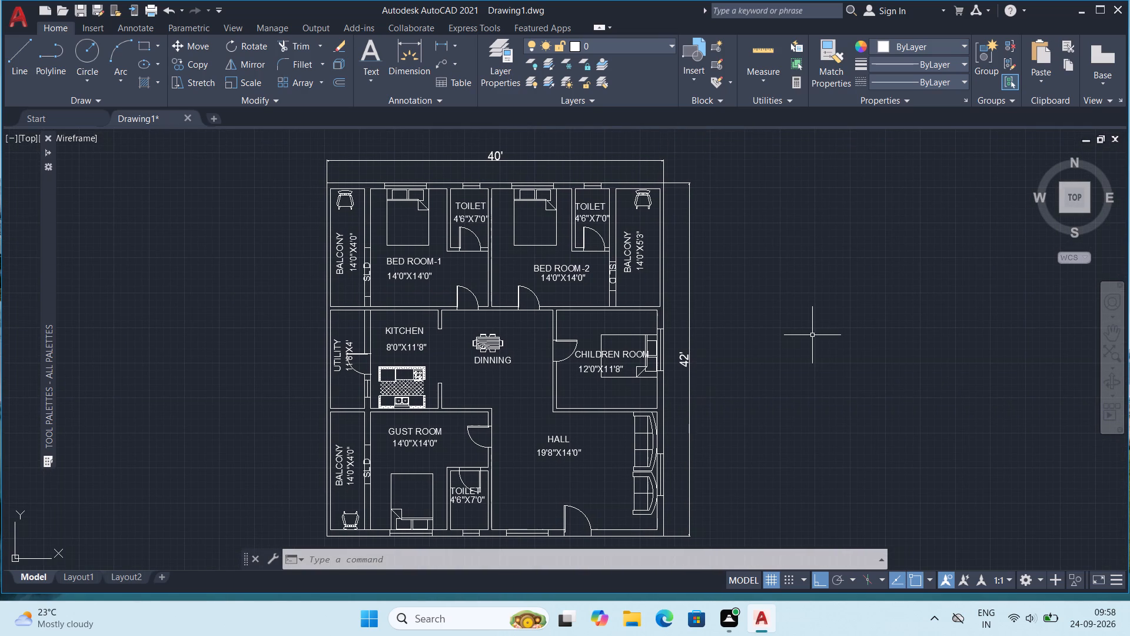
pyautogui.moveTo(756, 359); pyautogui.dragTo(783, 340, button='middle')
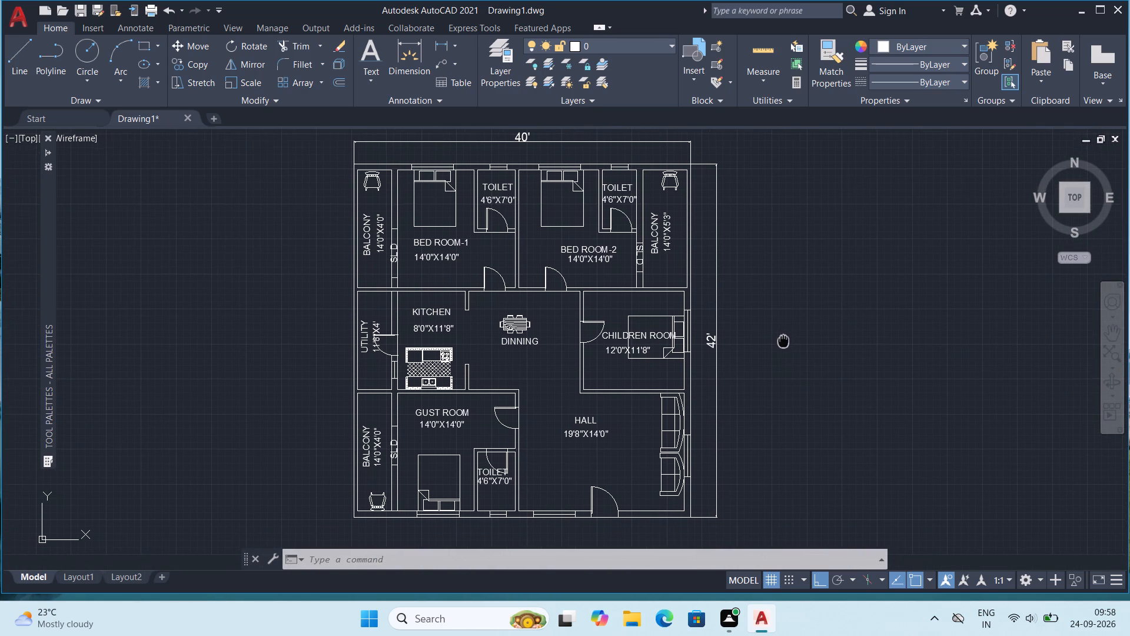
pyautogui.moveTo(783, 340); pyautogui.dragTo(785, 339, button='middle')
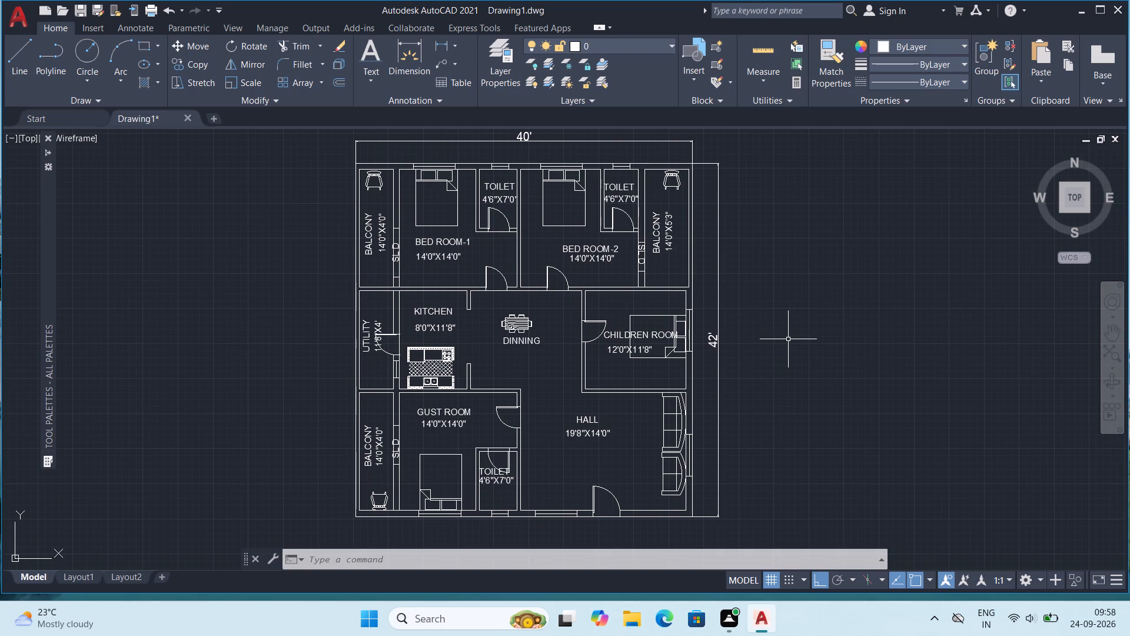
pyautogui.moveTo(796, 340); pyautogui.dragTo(796, 343, button='middle')
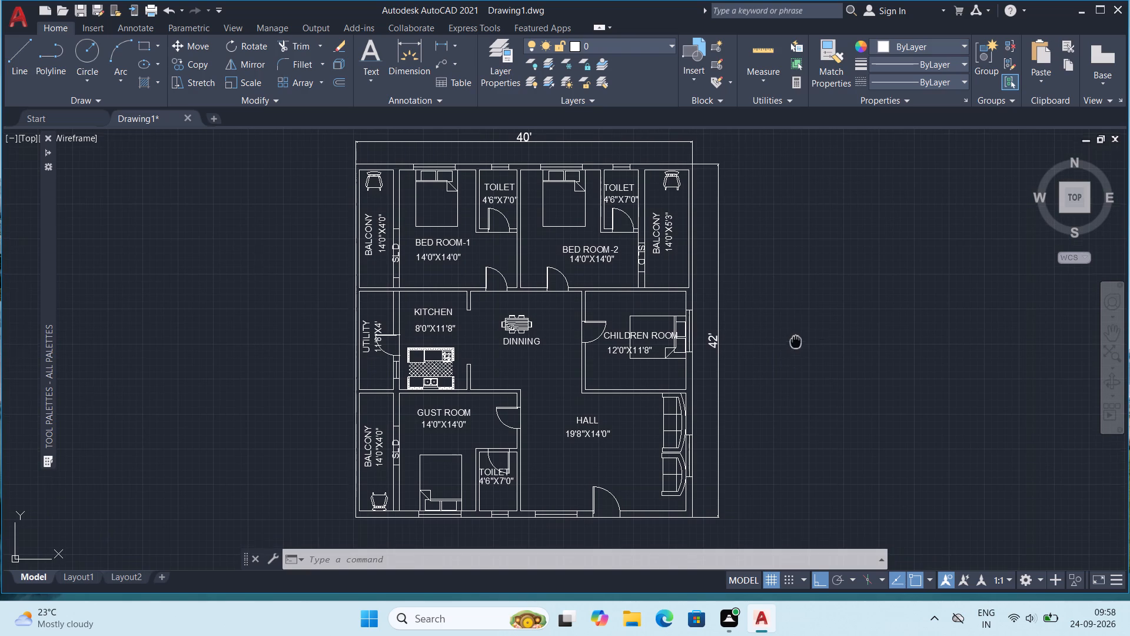
pyautogui.moveTo(796, 343); pyautogui.dragTo(800, 365, button='middle')
pyautogui.scroll(-1, 551, 306)
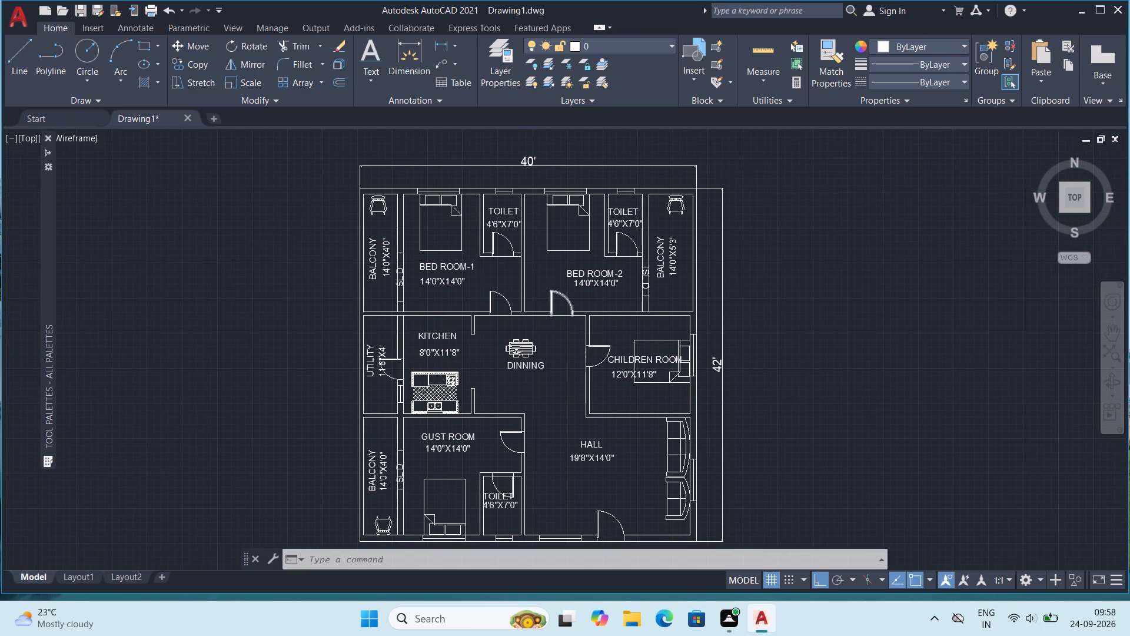
pyautogui.moveTo(551, 306); pyautogui.dragTo(561, 349, button='middle')
pyautogui.scroll(1, 476, 256)
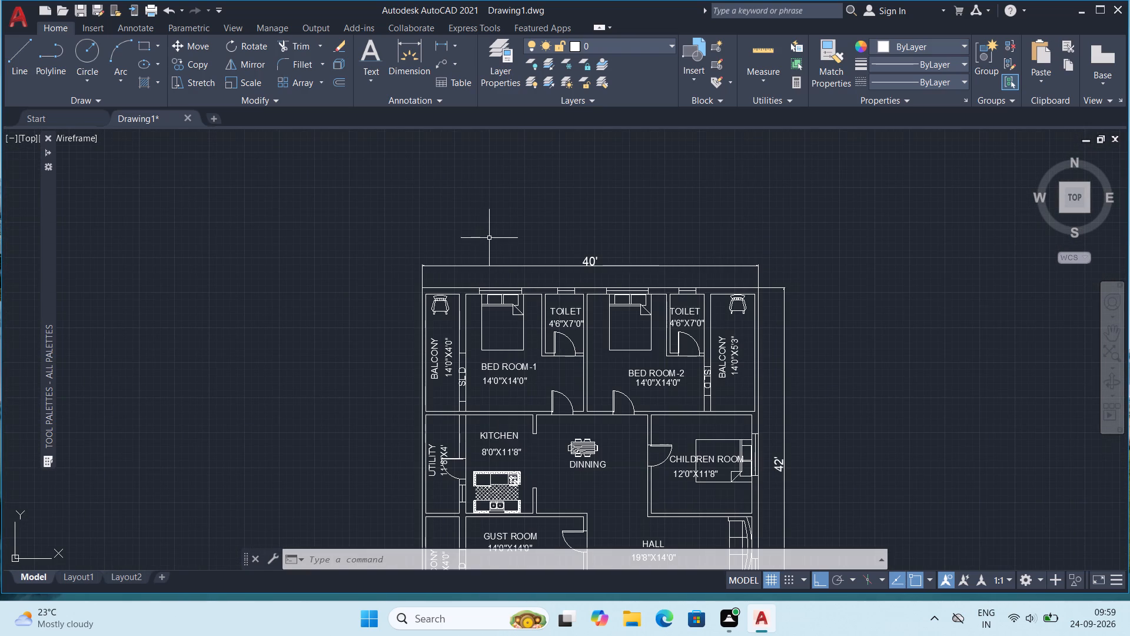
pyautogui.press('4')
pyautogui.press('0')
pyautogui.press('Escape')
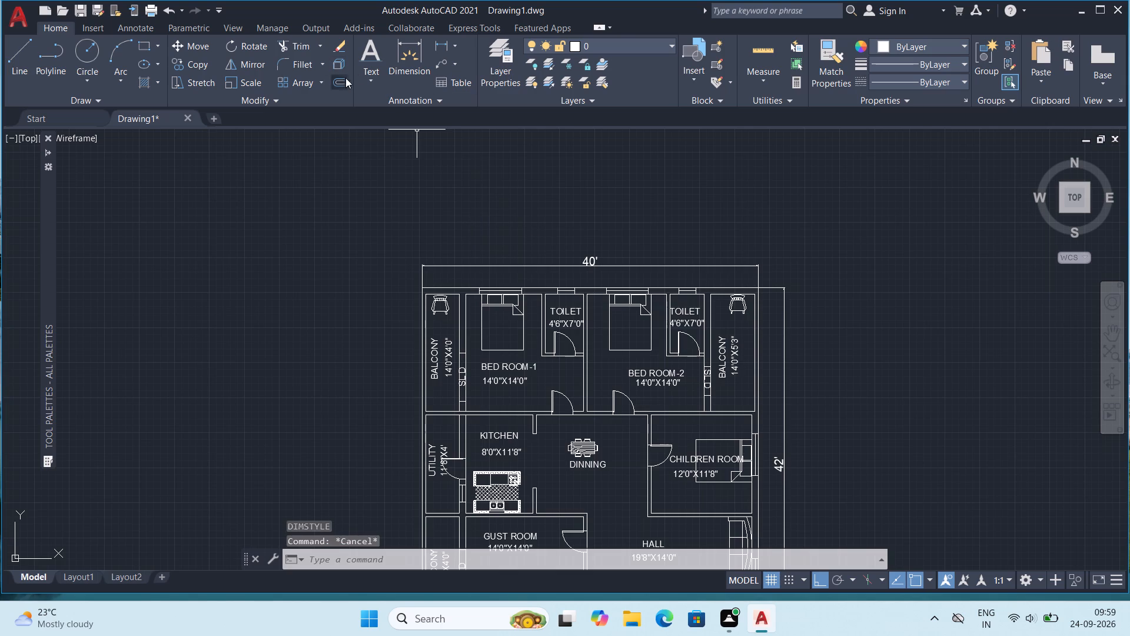
# Add the horizontal single-line title text 40'0"X42'0" 4BHK HOUSE PLAN above the plan, starting left of the building.
pyautogui.click(363, 73)
pyautogui.click(390, 138)
pyautogui.moveTo(437, 203); pyautogui.dragTo(429, 268, button='middle')
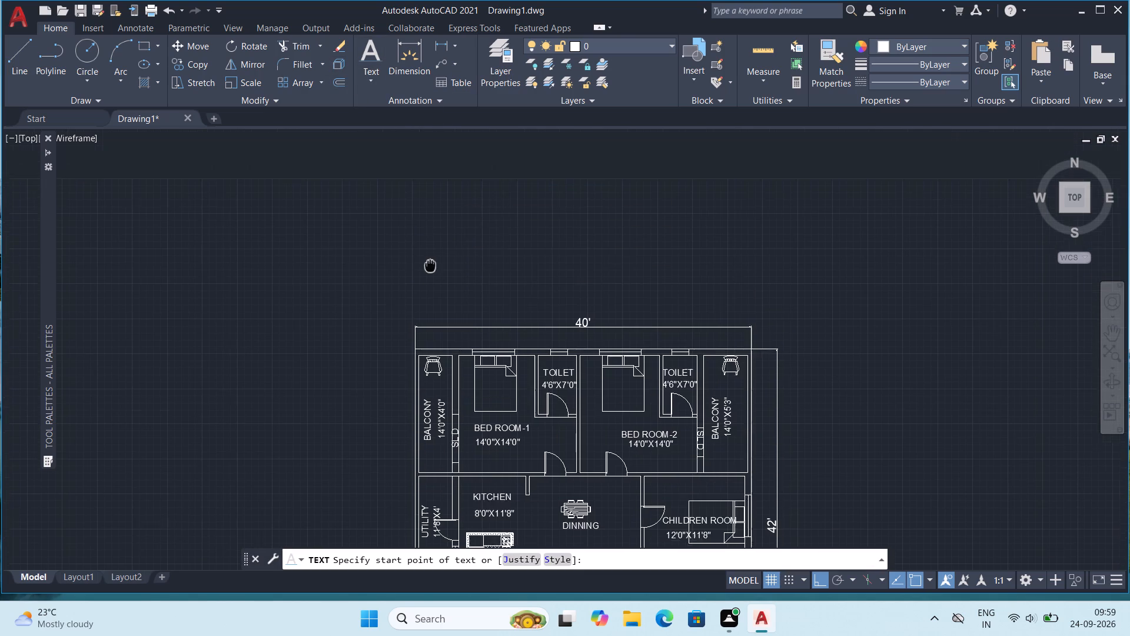
pyautogui.moveTo(429, 268); pyautogui.dragTo(427, 273, button='middle')
pyautogui.click(344, 223)
pyautogui.click(348, 258)
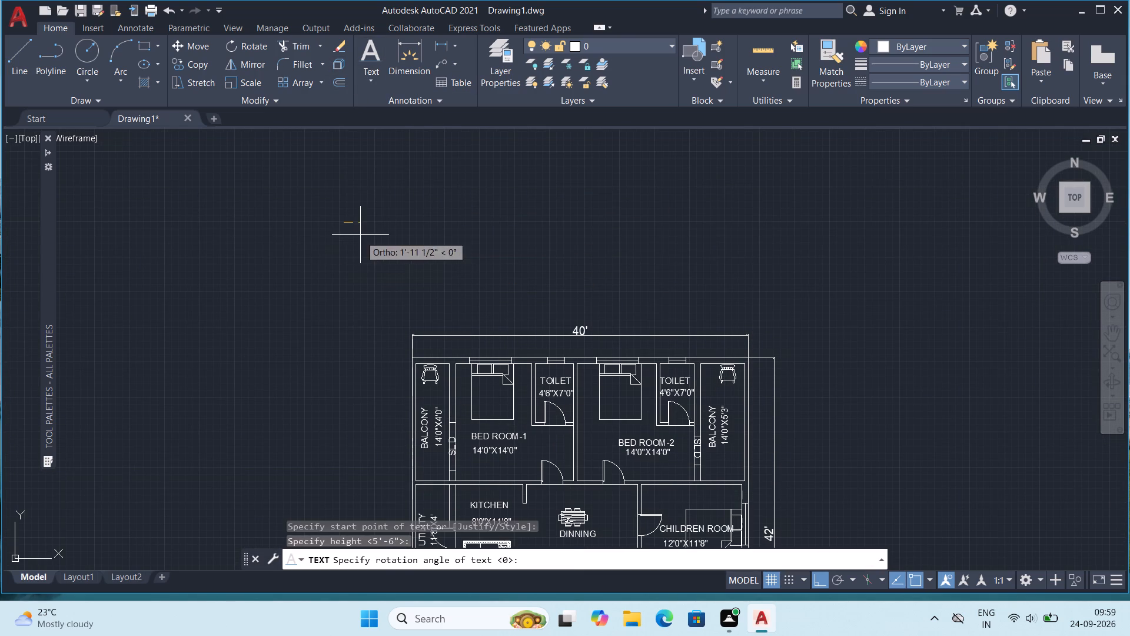
pyautogui.click(364, 233)
pyautogui.write('40')
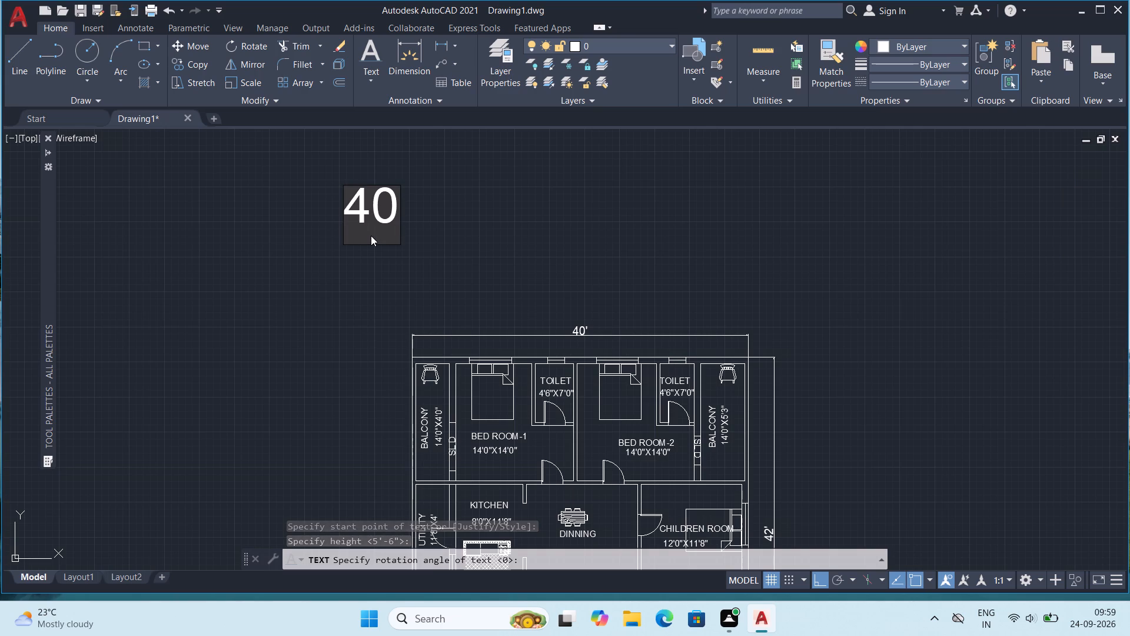
pyautogui.press("'")
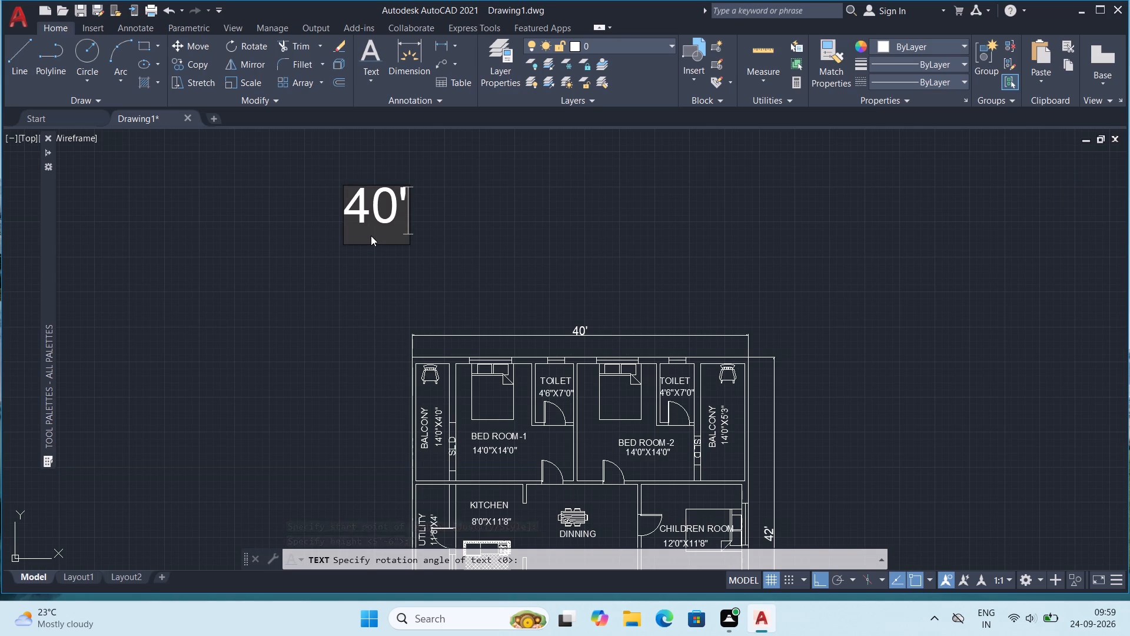
pyautogui.write('0"')
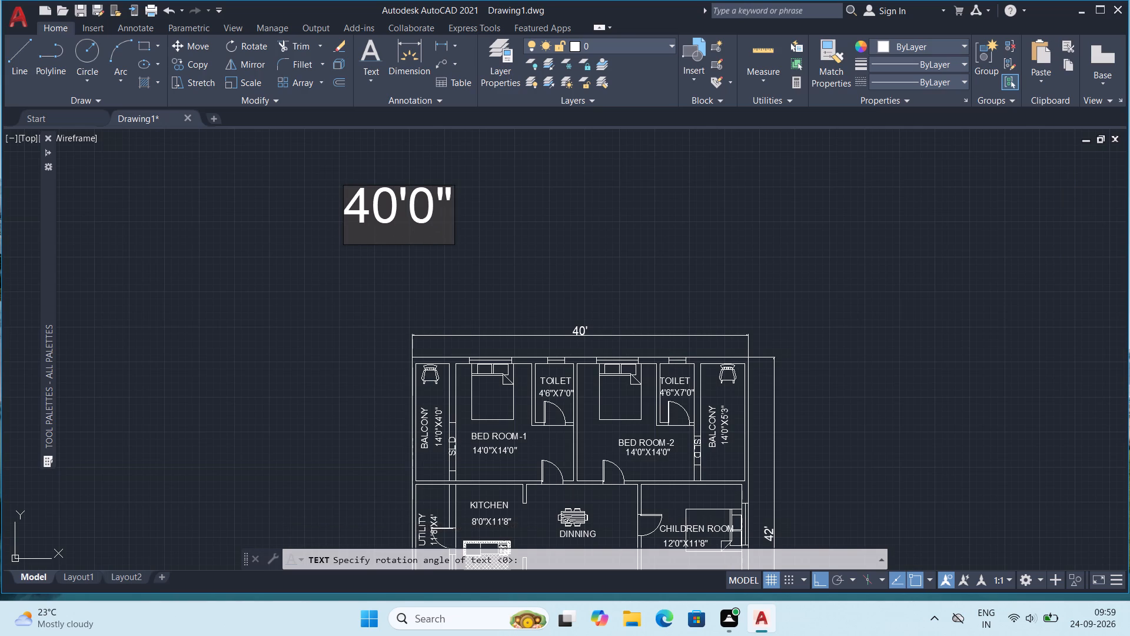
pyautogui.press('x')
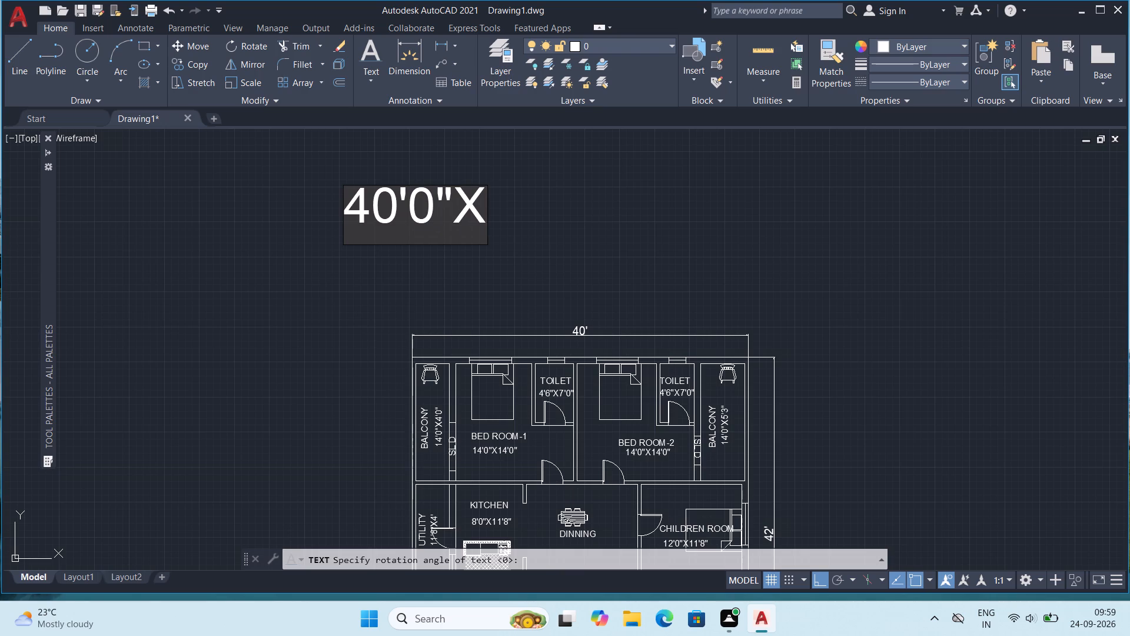
pyautogui.press('4')
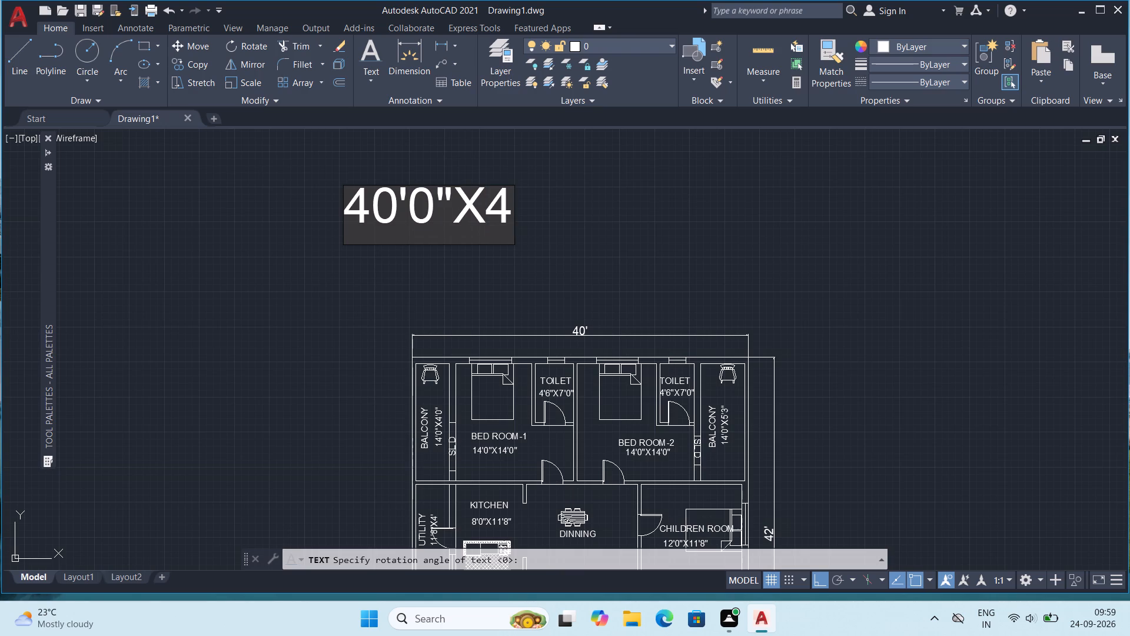
pyautogui.write("2'")
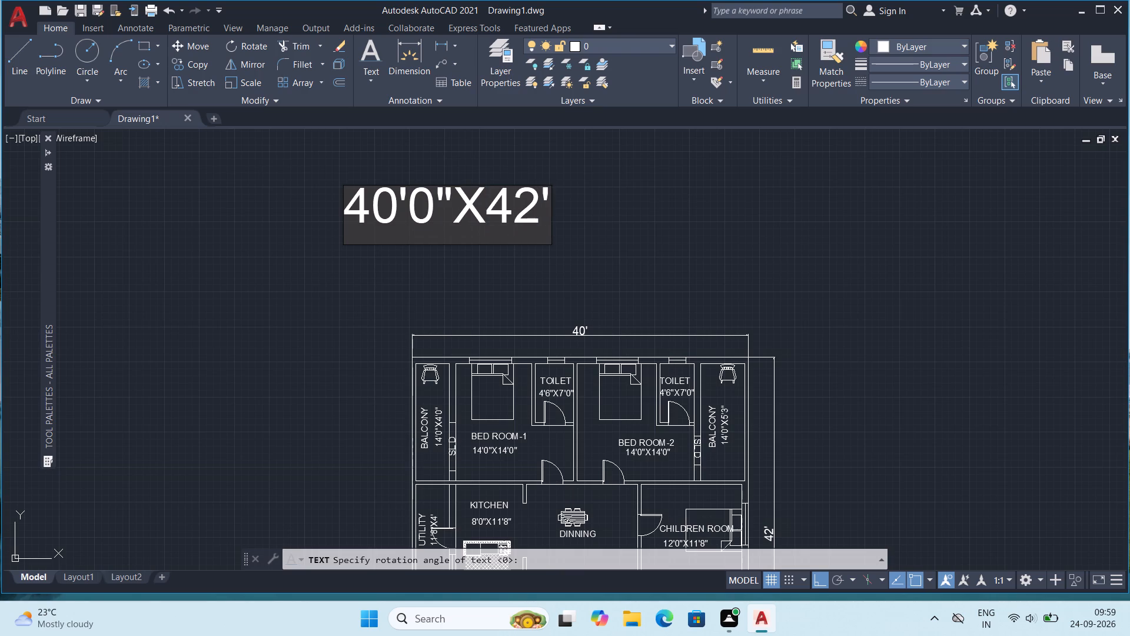
pyautogui.write('0"')
pyautogui.press('space')
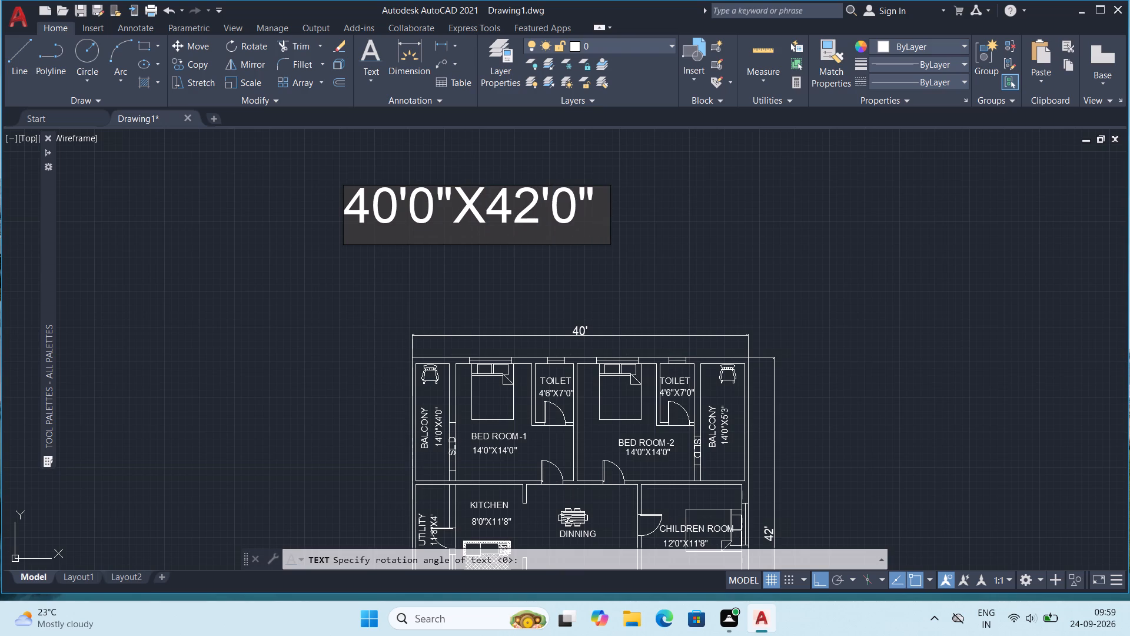
pyautogui.write('4BHK')
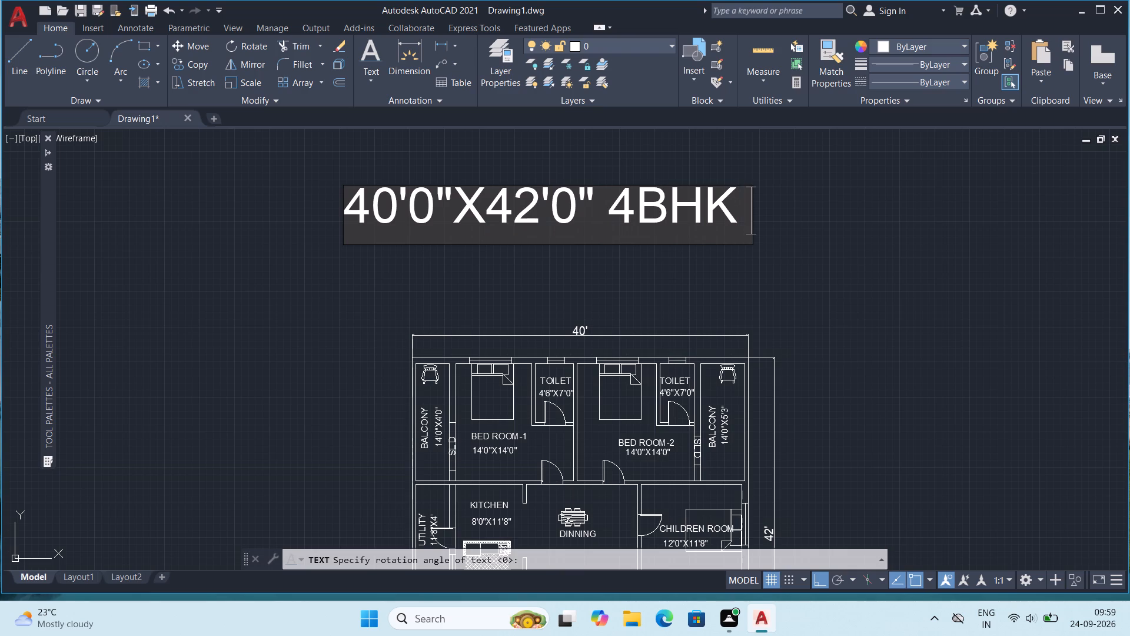
pyautogui.press('space')
pyautogui.write('HOUSE PLAN')
pyautogui.press('Return')
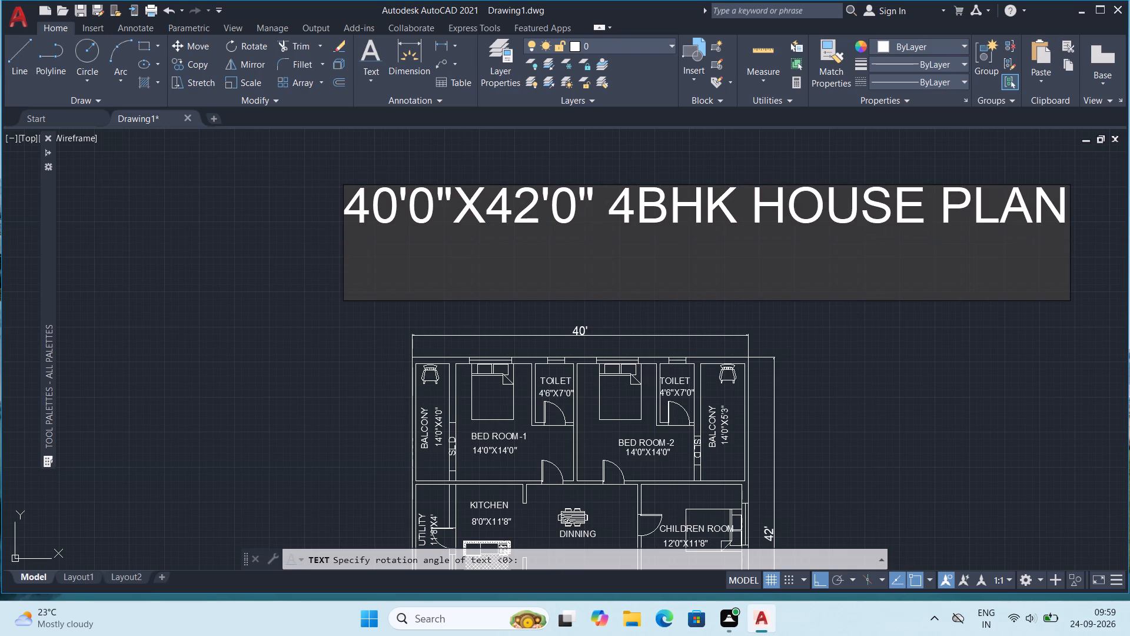
pyautogui.click(1008, 352)
pyautogui.scroll(-1, 938, 342)
pyautogui.press('Escape')
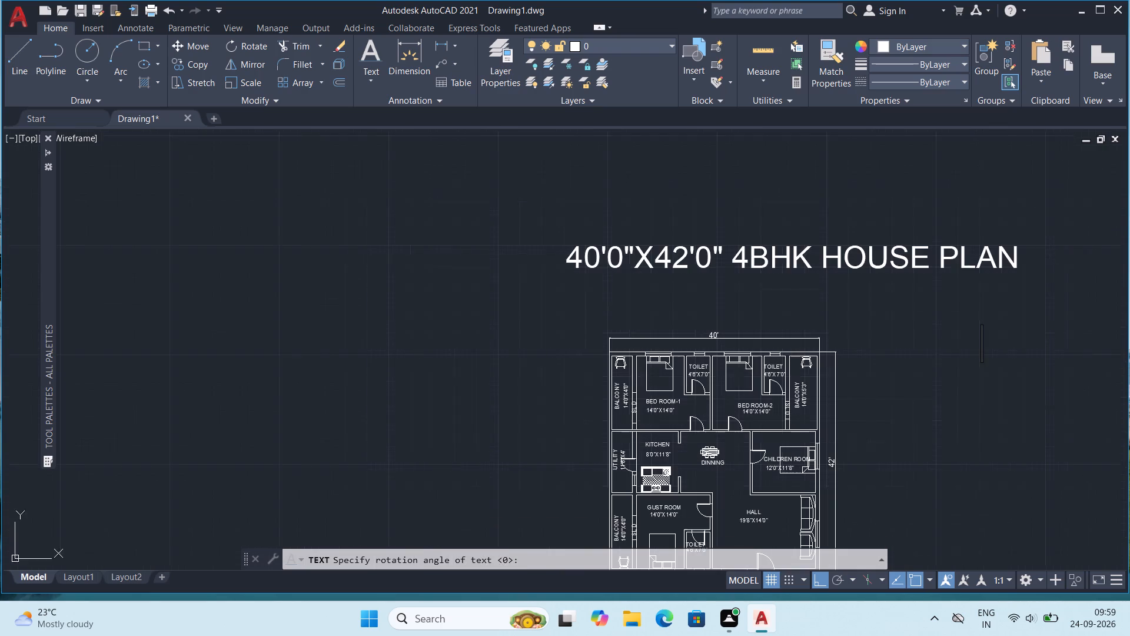
pyautogui.moveTo(914, 260); pyautogui.dragTo(810, 259, button='middle')
pyautogui.press('Escape')
# Move the title text about 13'-8" horizontally to the left so it sits centred over the plan.
pyautogui.click(739, 260)
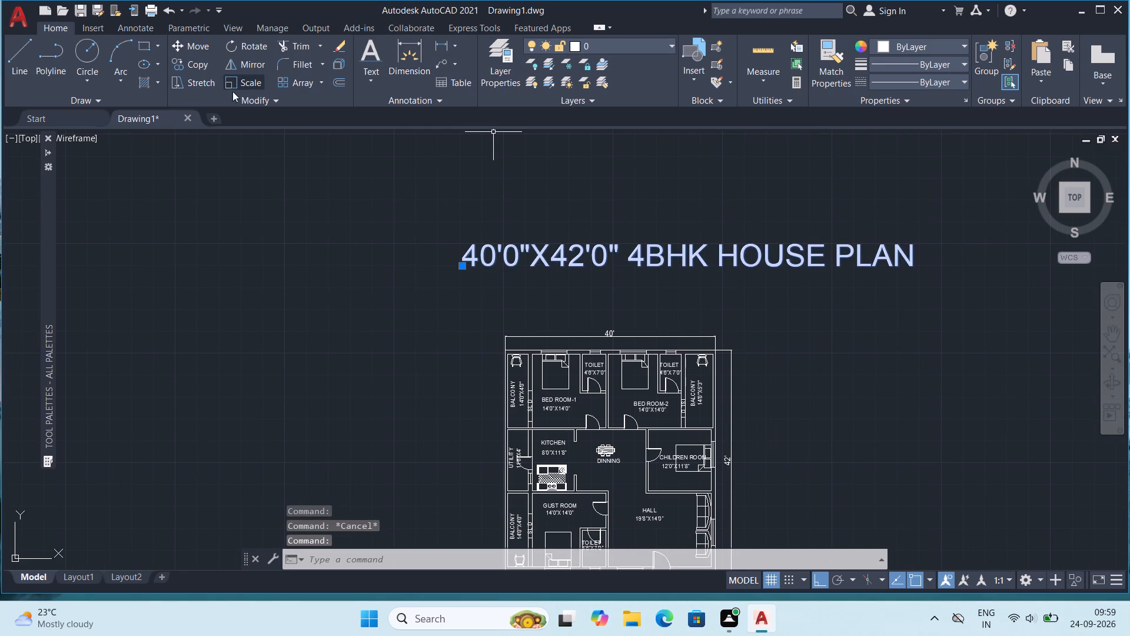
pyautogui.click(200, 45)
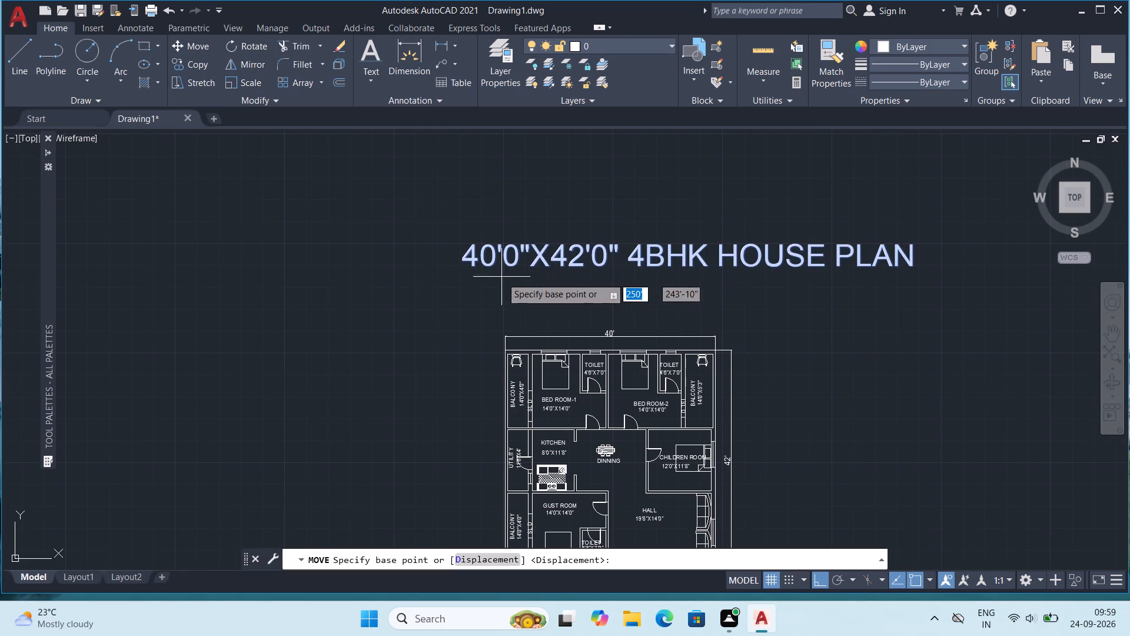
pyautogui.click(480, 267)
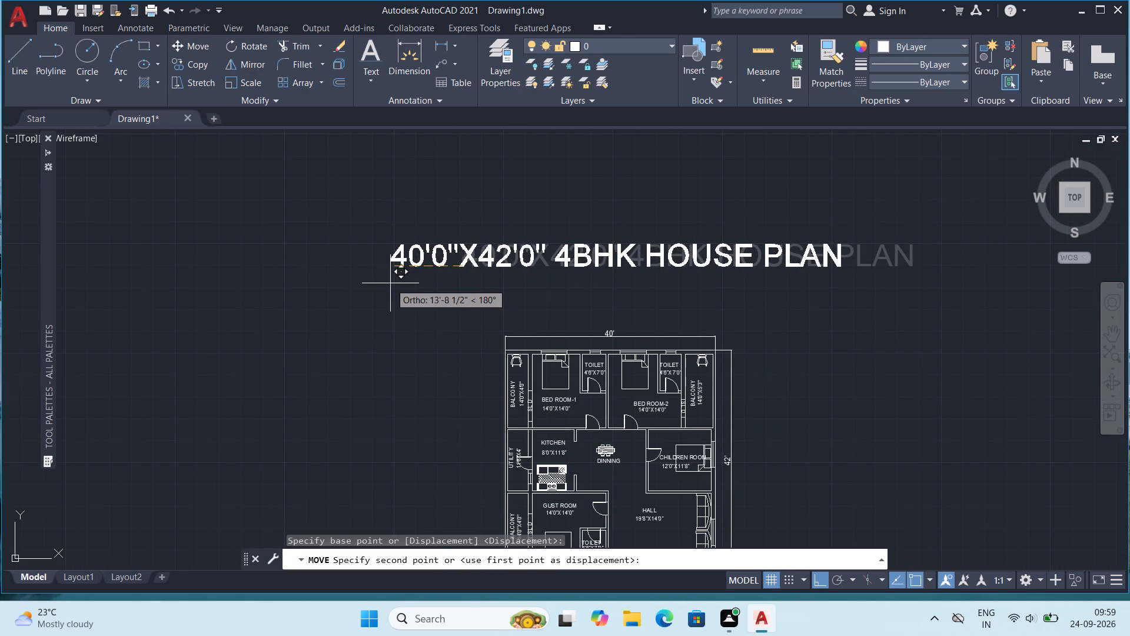
pyautogui.click(390, 283)
pyautogui.scroll(-1, 576, 264)
pyautogui.moveTo(627, 328); pyautogui.dragTo(588, 287, button='middle')
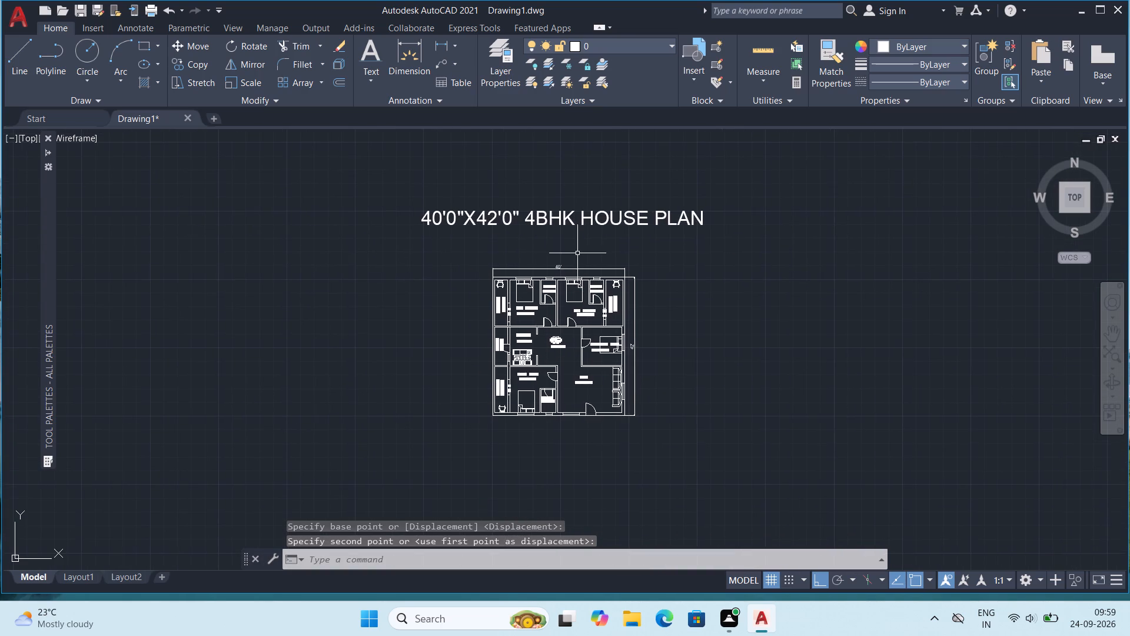
pyautogui.scroll(1, 577, 250)
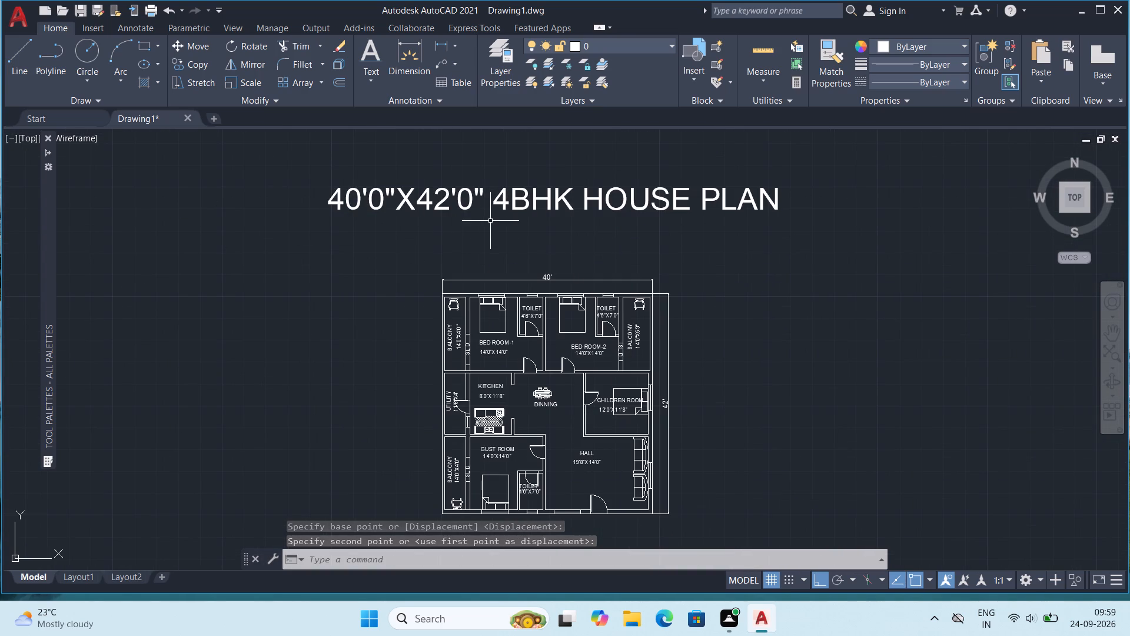
# Move the title text about 5'-4" straight down, closer to the top exterior dimension.
pyautogui.click(516, 201)
pyautogui.click(186, 44)
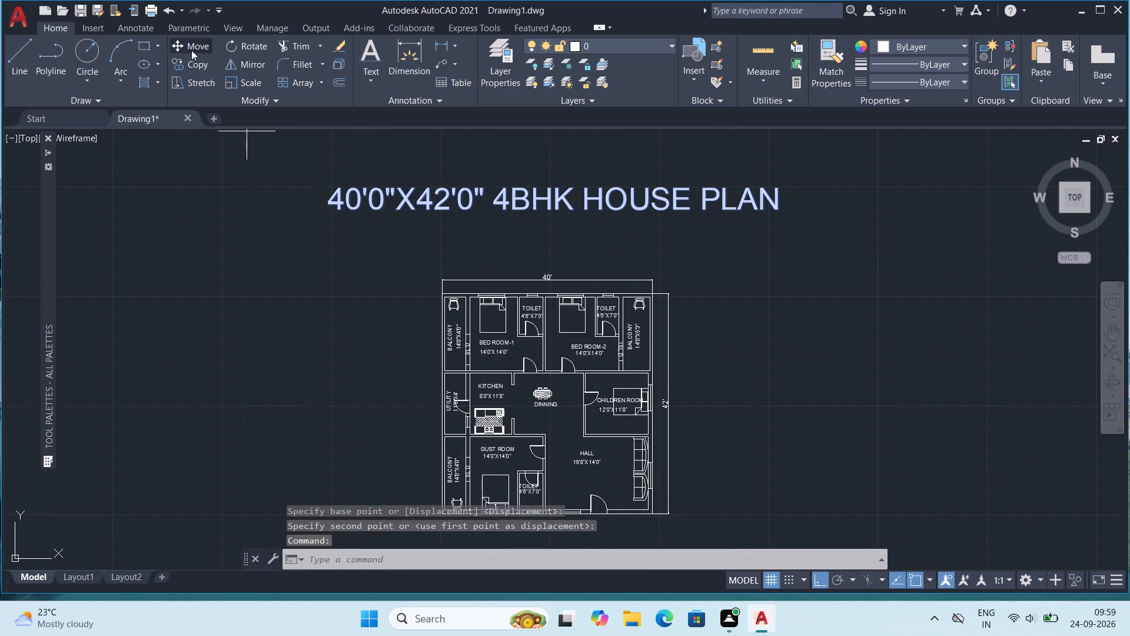
pyautogui.click(340, 203)
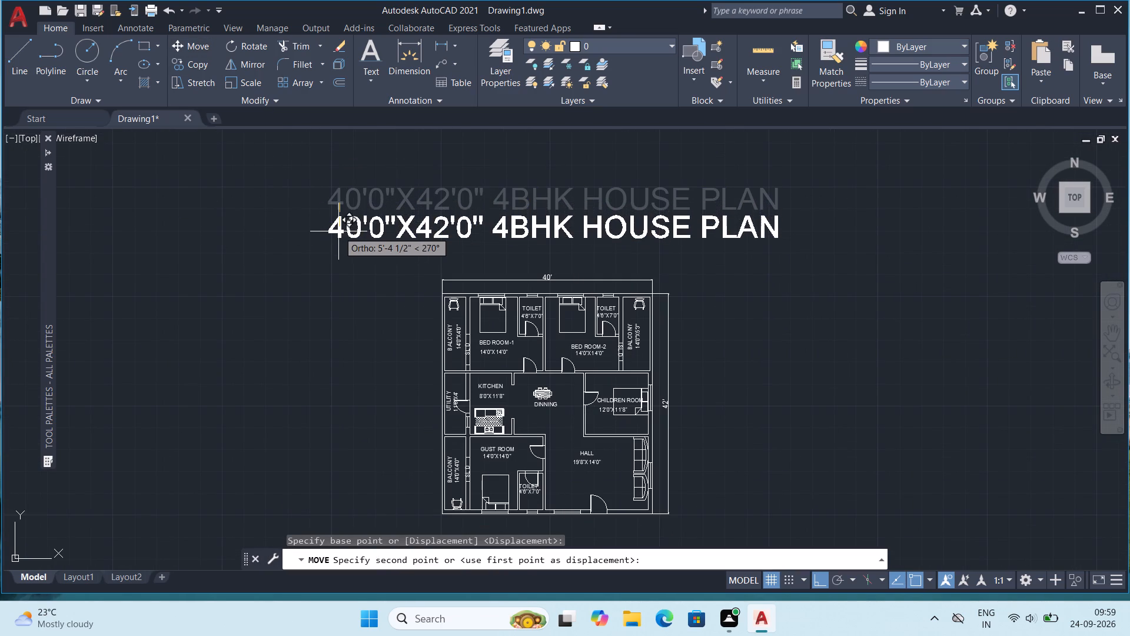
pyautogui.click(338, 231)
pyautogui.moveTo(584, 200); pyautogui.dragTo(564, 161, button='middle')
pyautogui.scroll(1, 527, 164)
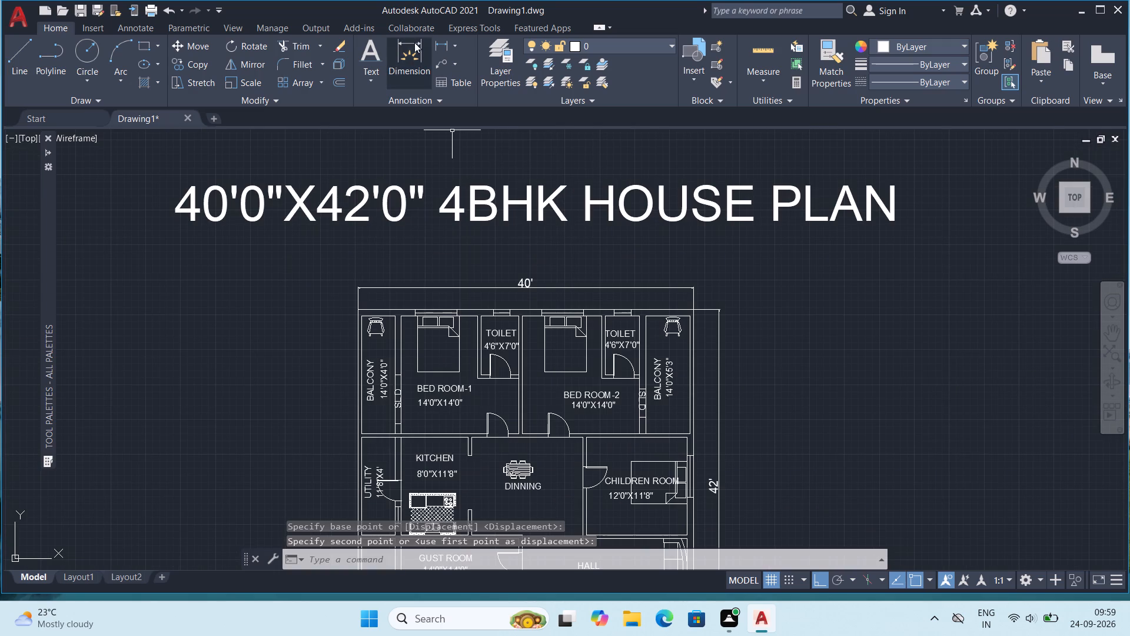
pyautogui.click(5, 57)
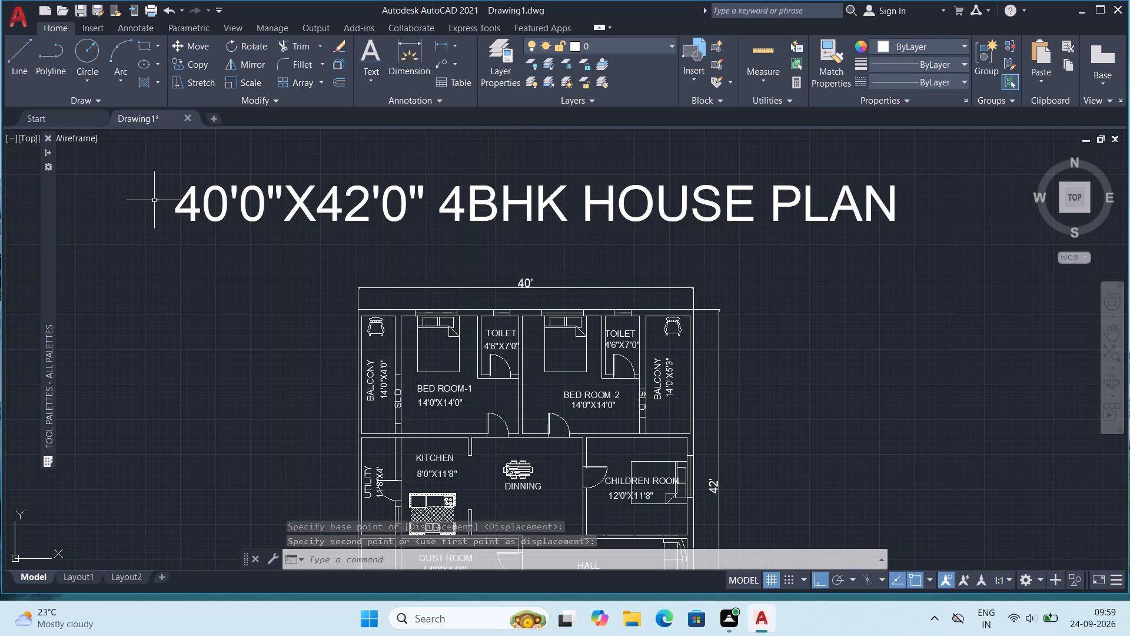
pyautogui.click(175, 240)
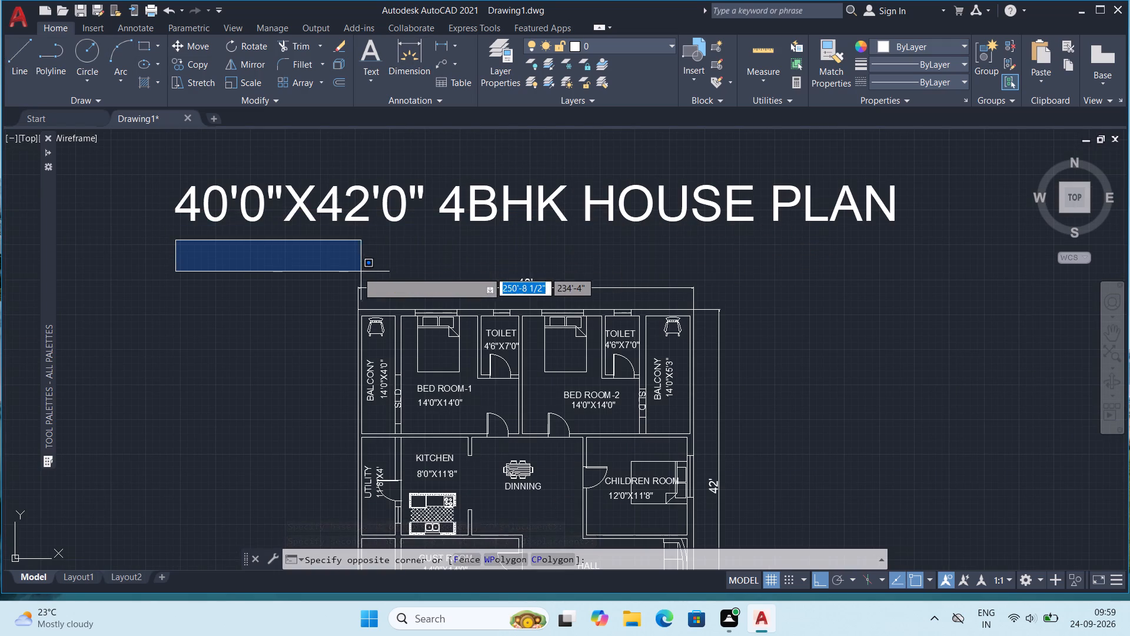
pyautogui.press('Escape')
# Draw a horizontal underline about 85'-2" long beneath the 40'0"X42'0" 4BHK HOUSE PLAN title text.
pyautogui.click(12, 51)
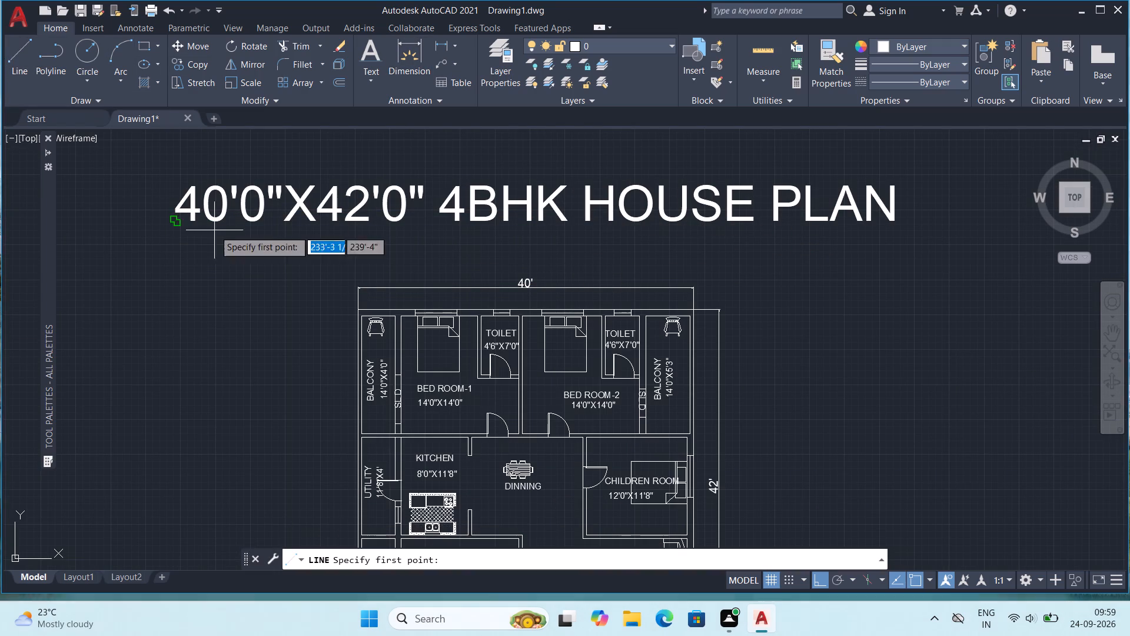
pyautogui.click(182, 249)
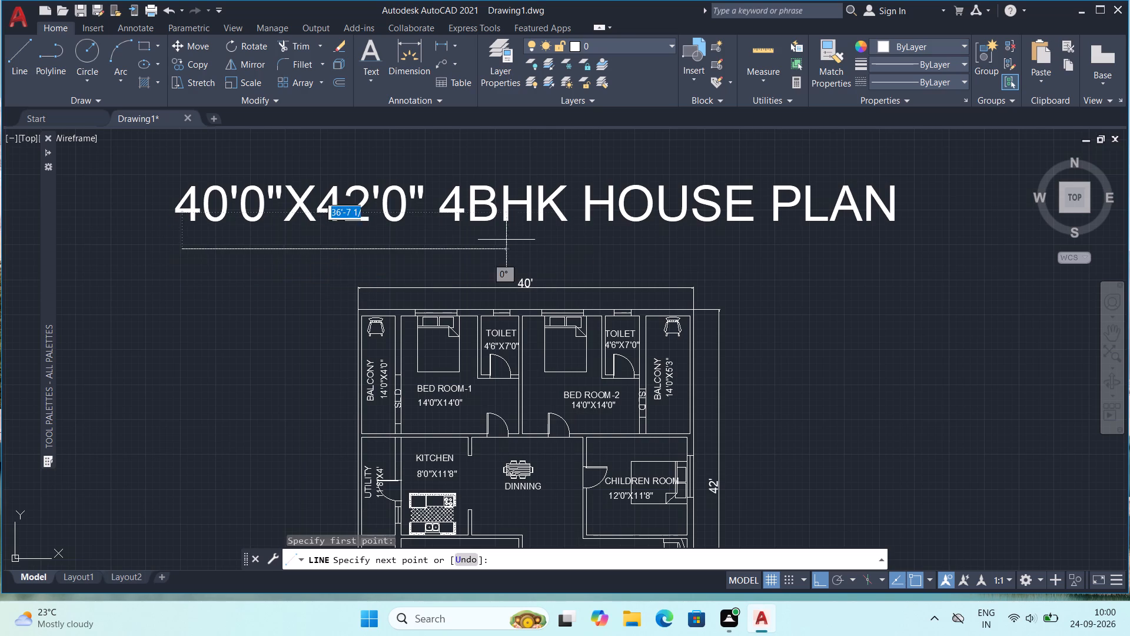
pyautogui.click(897, 241)
pyautogui.press('Escape')
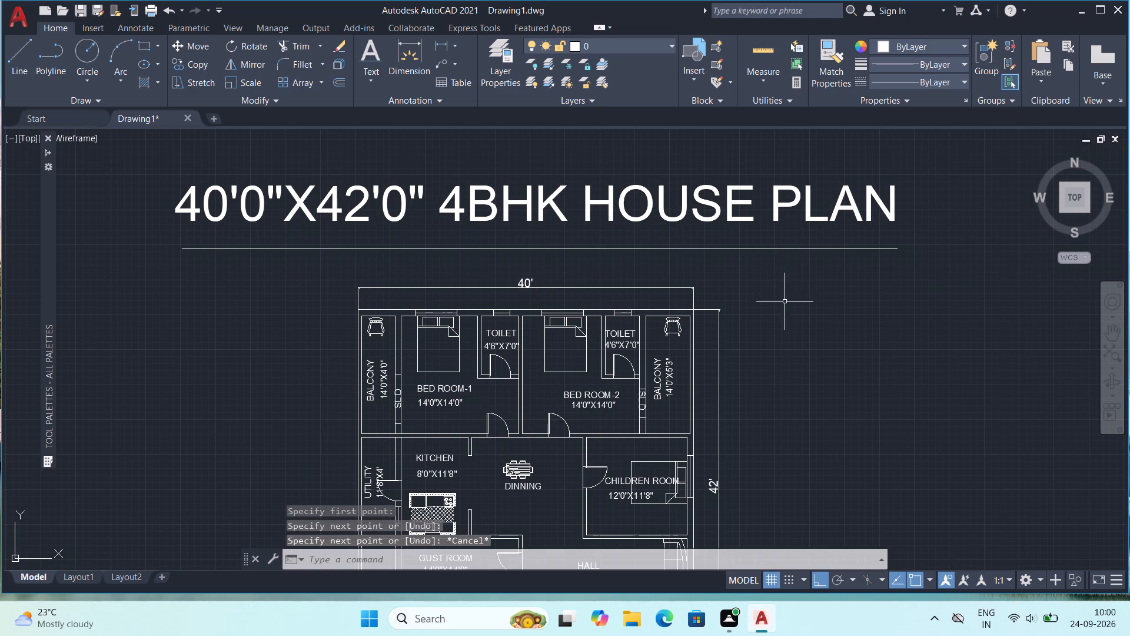
# Offset the title underline 2" downward to form a double underline.
pyautogui.moveTo(781, 305); pyautogui.dragTo(777, 281, button='middle')
pyautogui.press('o')
pyautogui.press('Return')
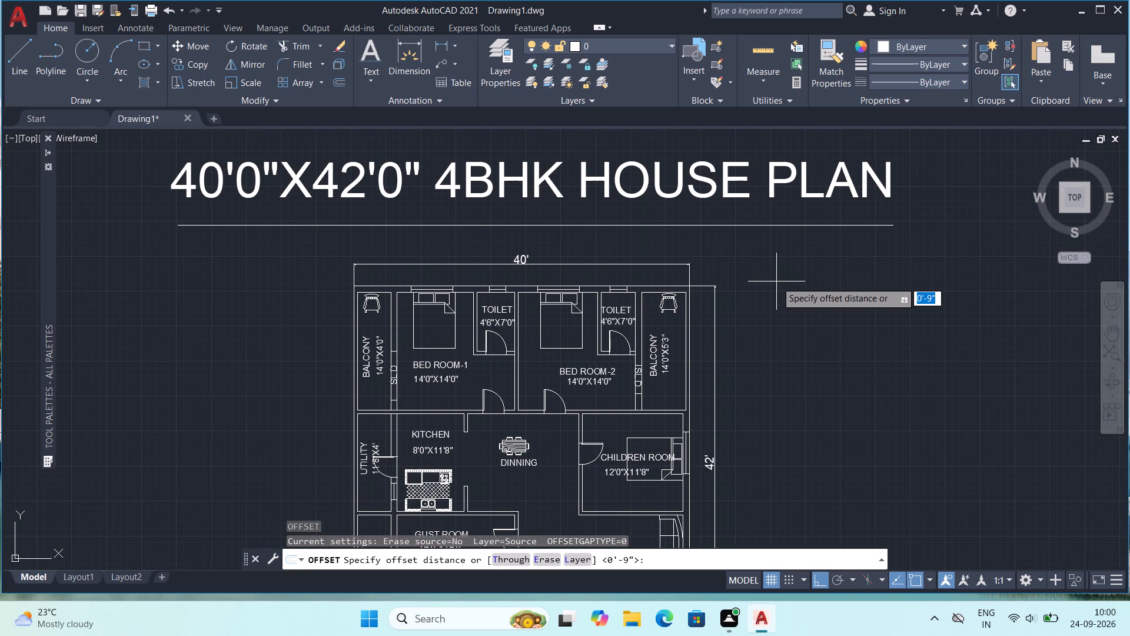
pyautogui.press('2')
pyautogui.hotkey('shift', '"')
pyautogui.press('Return')
pyautogui.click(699, 225)
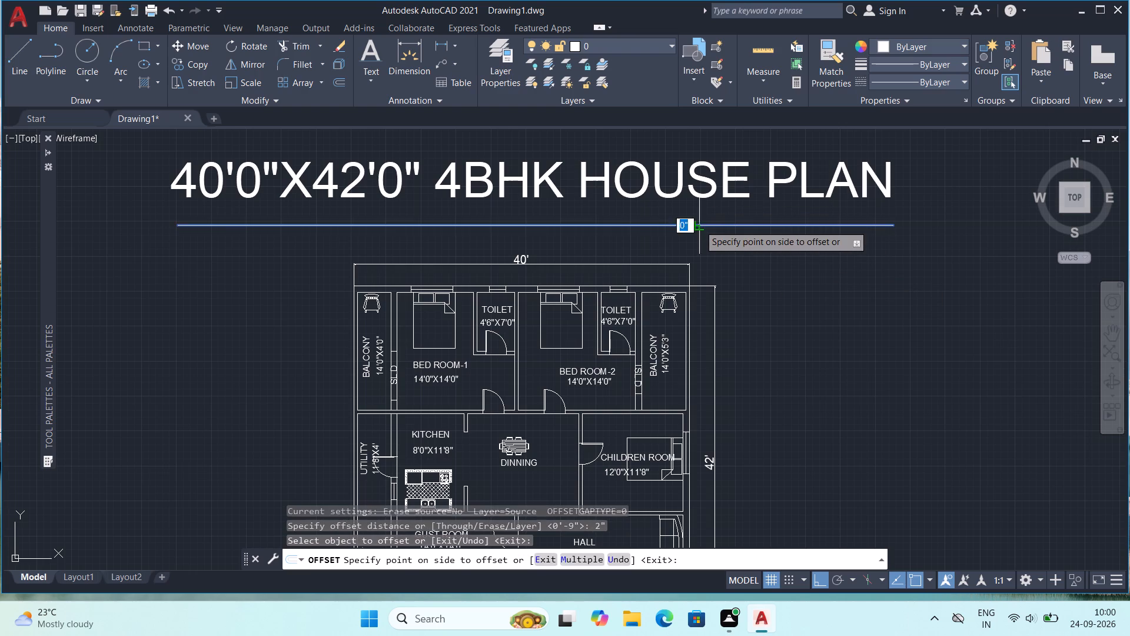
pyautogui.click(699, 244)
pyautogui.moveTo(640, 254); pyautogui.dragTo(639, 238, button='middle')
pyautogui.scroll(-1, 659, 240)
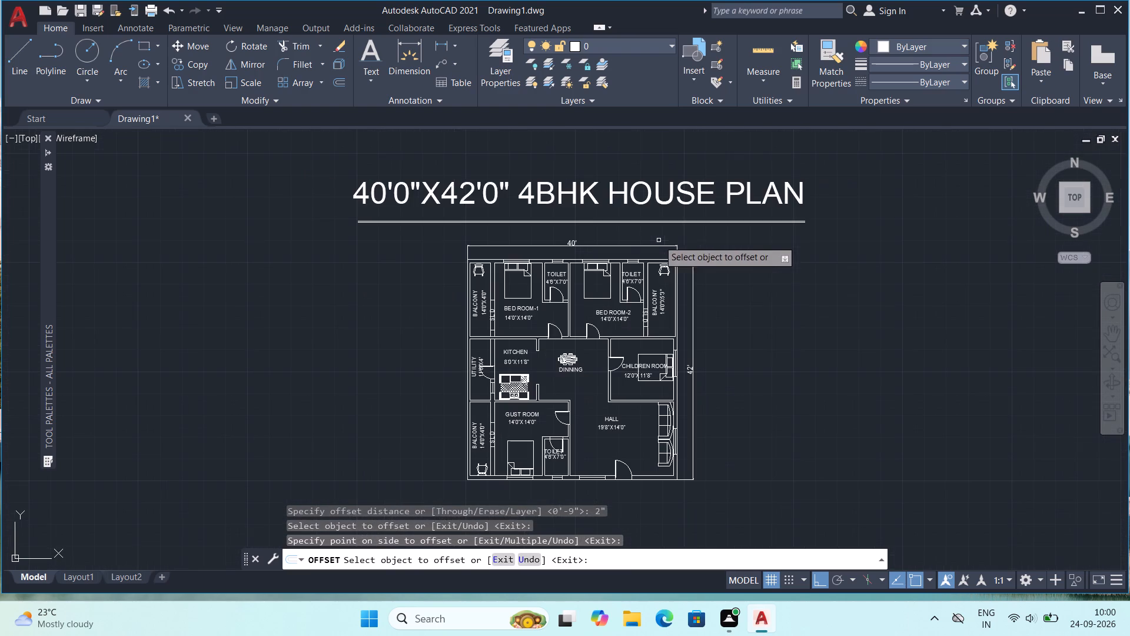
pyautogui.press('Escape')
pyautogui.press('Escape')
pyautogui.press('Escape')
pyautogui.moveTo(765, 325); pyautogui.dragTo(757, 320, button='middle')
pyautogui.press('Escape')
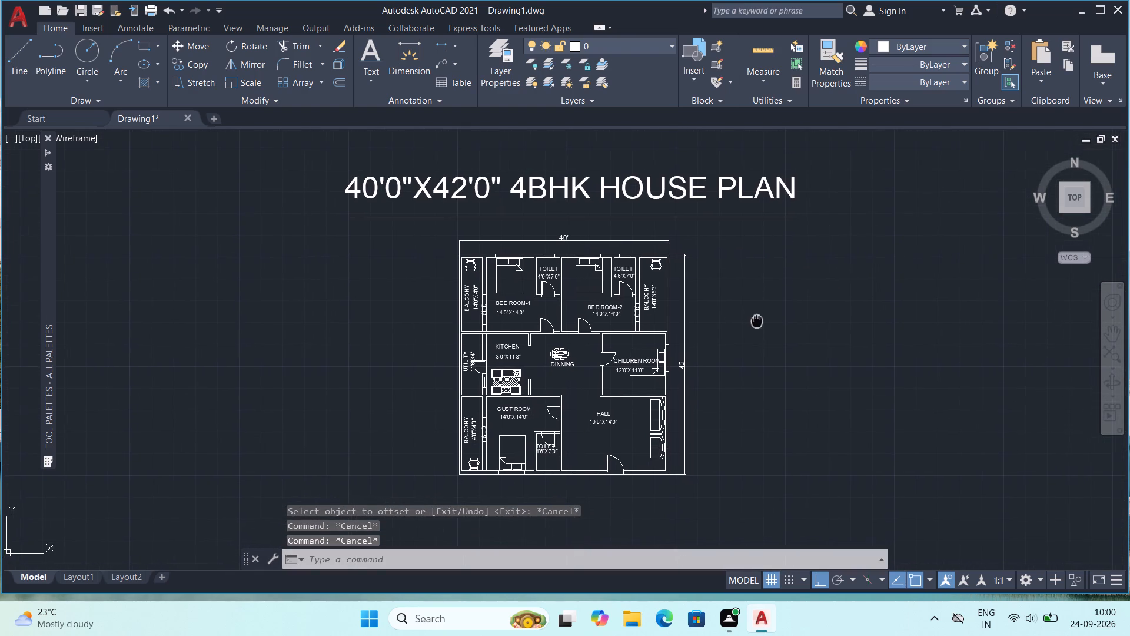
pyautogui.press('Escape')
pyautogui.press('Escape')
pyautogui.press('Escape')
pyautogui.press('Escape')
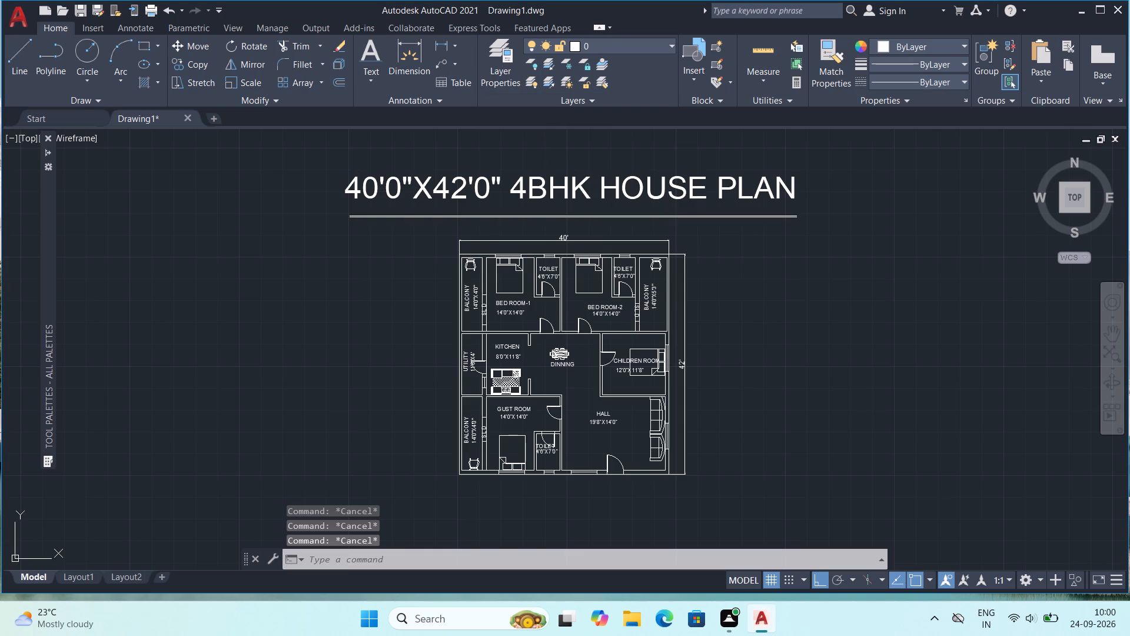
# Create a new layer named H and give it magenta index colour 210.
pyautogui.click(513, 42)
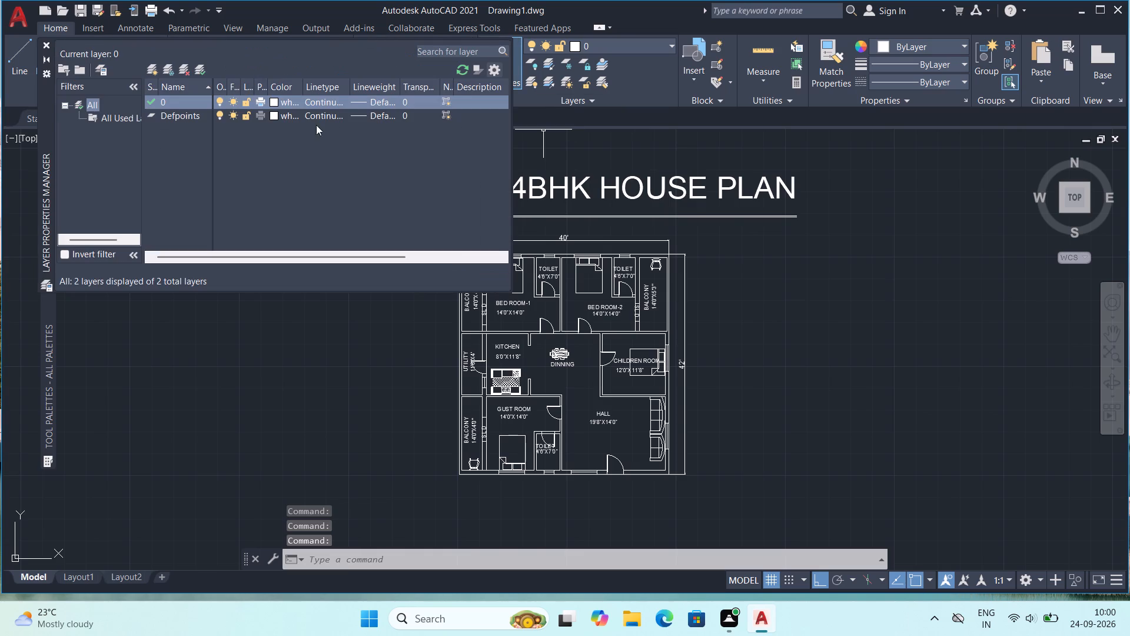
pyautogui.click(154, 62)
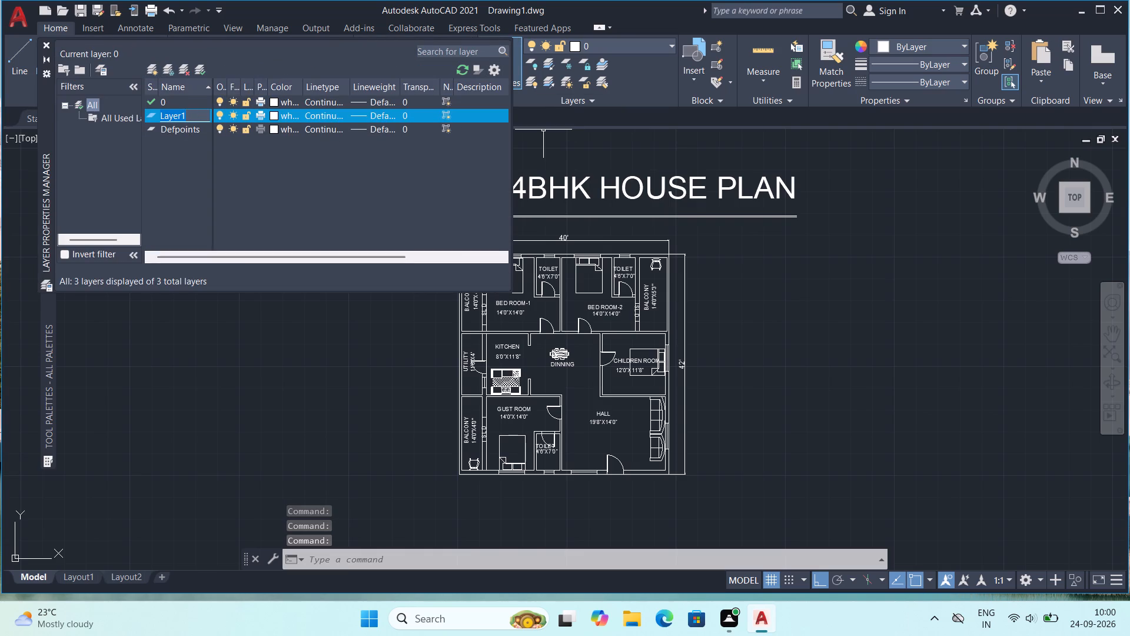
pyautogui.press('h')
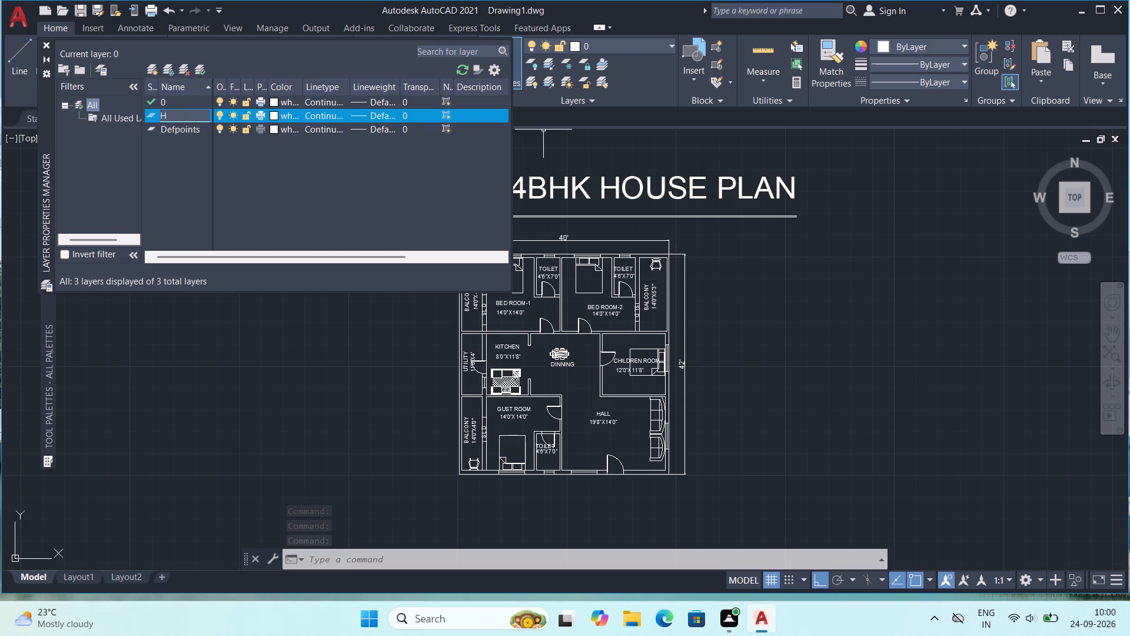
pyautogui.press('Return')
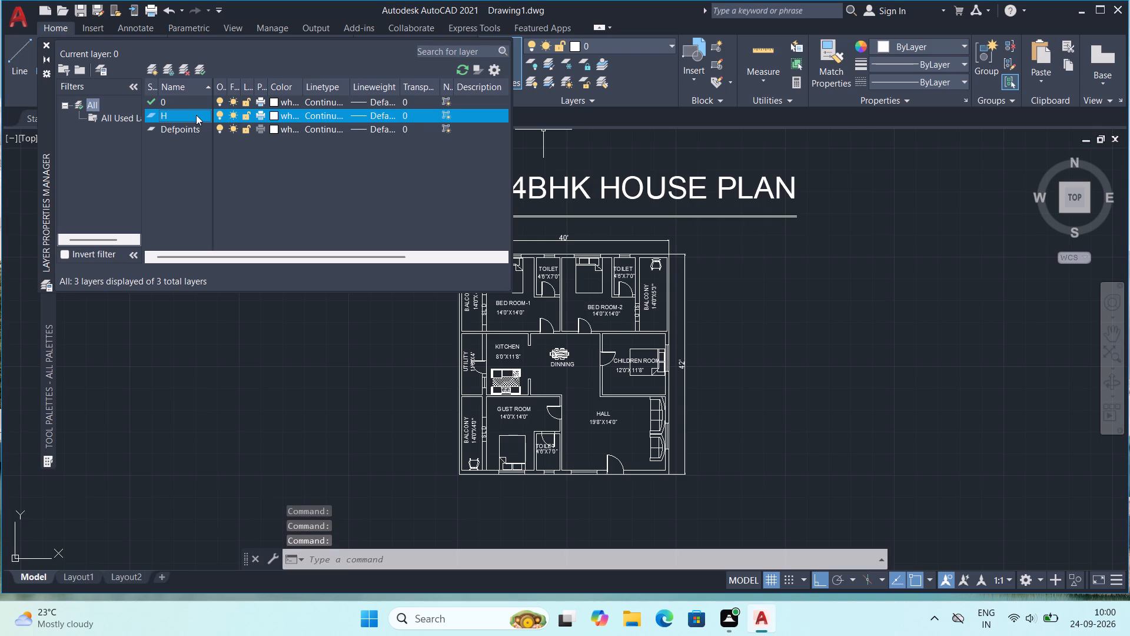
pyautogui.click(270, 115)
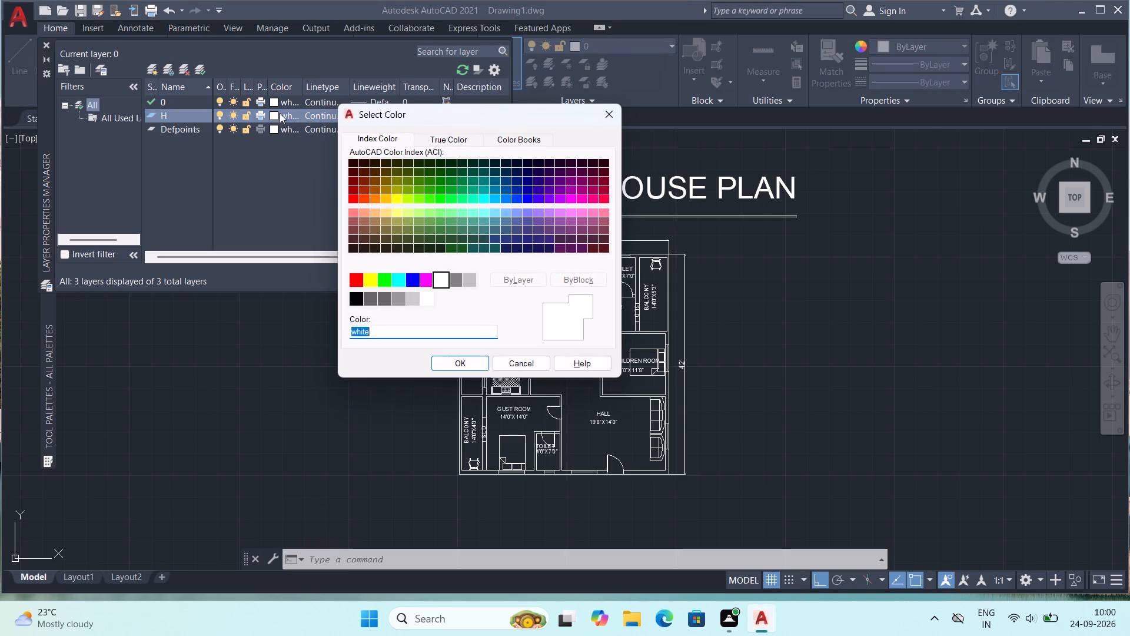
pyautogui.click(576, 199)
pyautogui.click(469, 364)
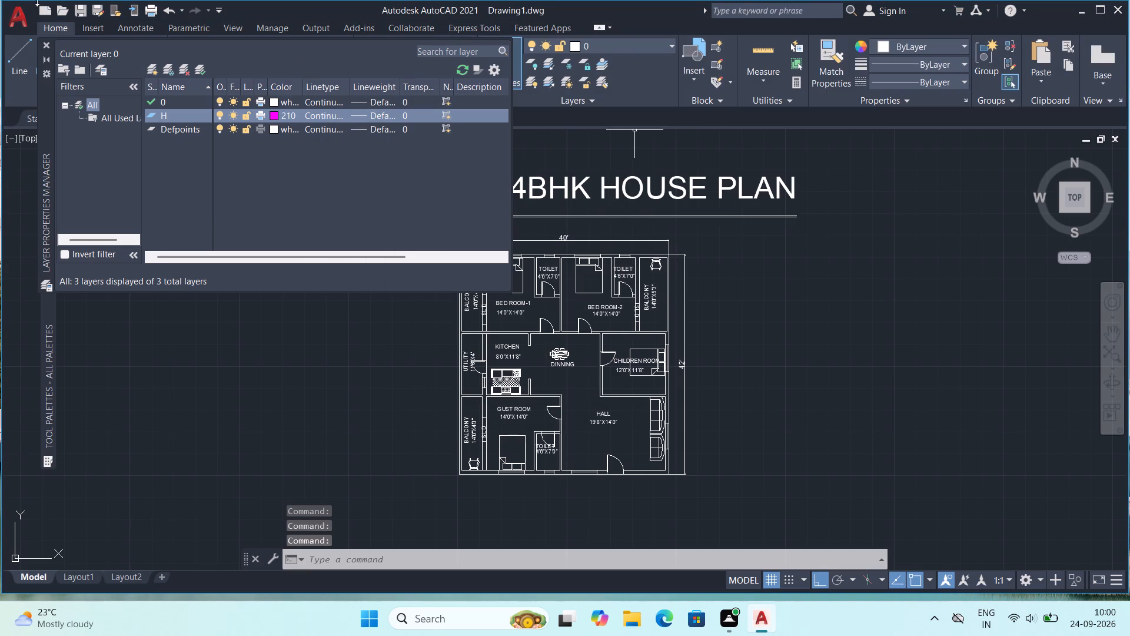
pyautogui.click(48, 50)
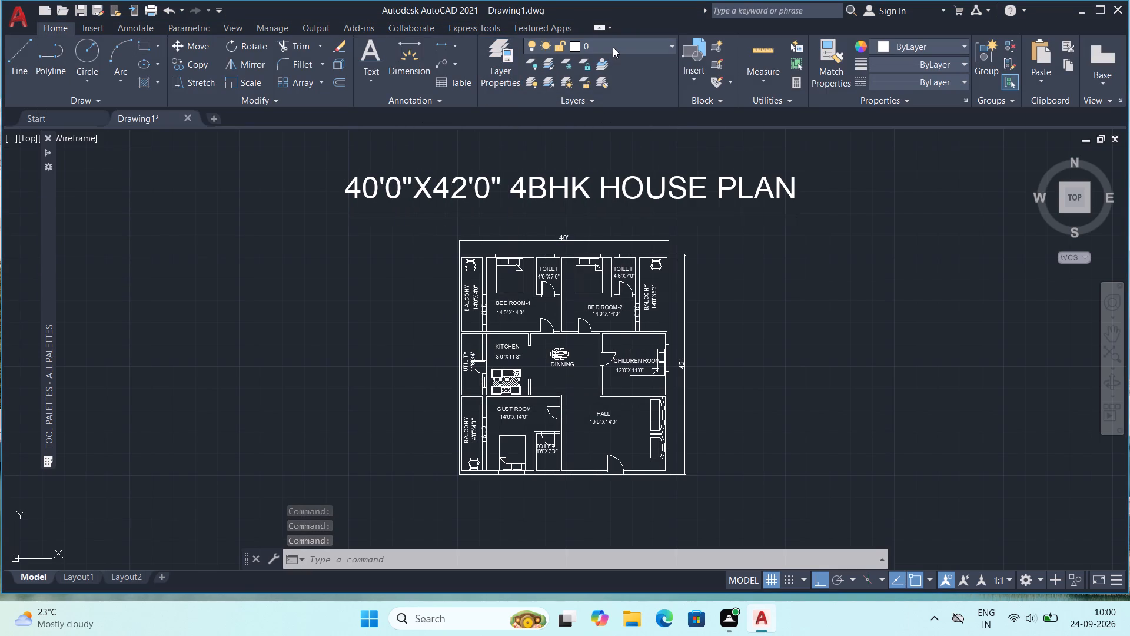
# Make layer H the current layer.
pyautogui.click(613, 45)
pyautogui.click(590, 94)
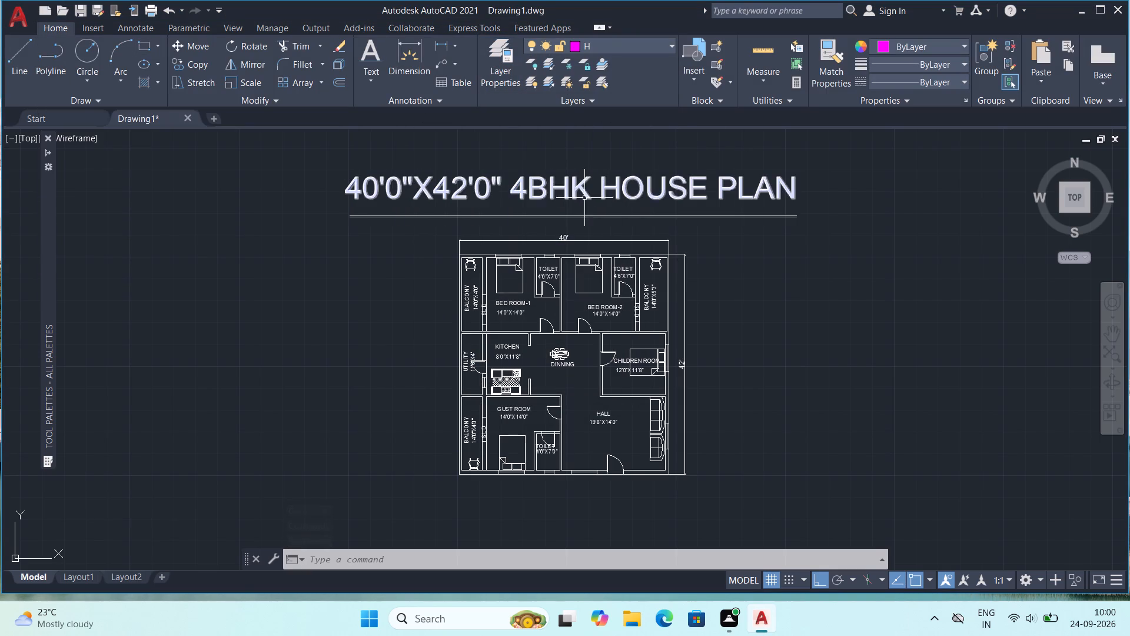
pyautogui.press('Escape')
# Assign both underlines beneath the title to layer H.
pyautogui.moveTo(594, 214); pyautogui.dragTo(595, 220)
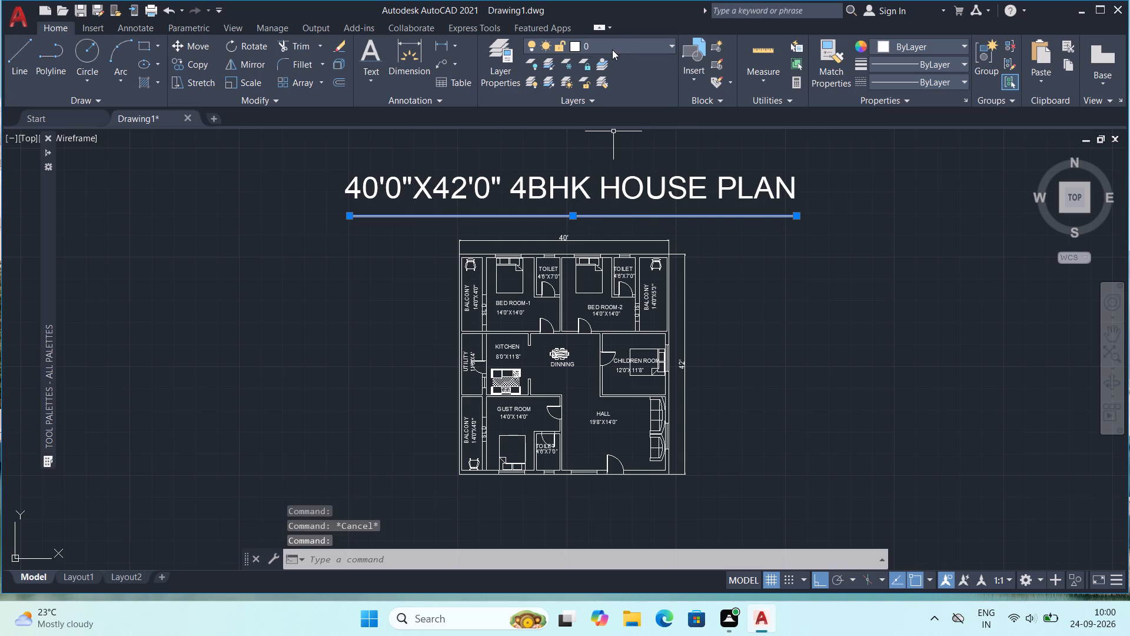
pyautogui.click(614, 46)
pyautogui.click(601, 95)
pyautogui.scroll(1, 590, 210)
pyautogui.press('Escape')
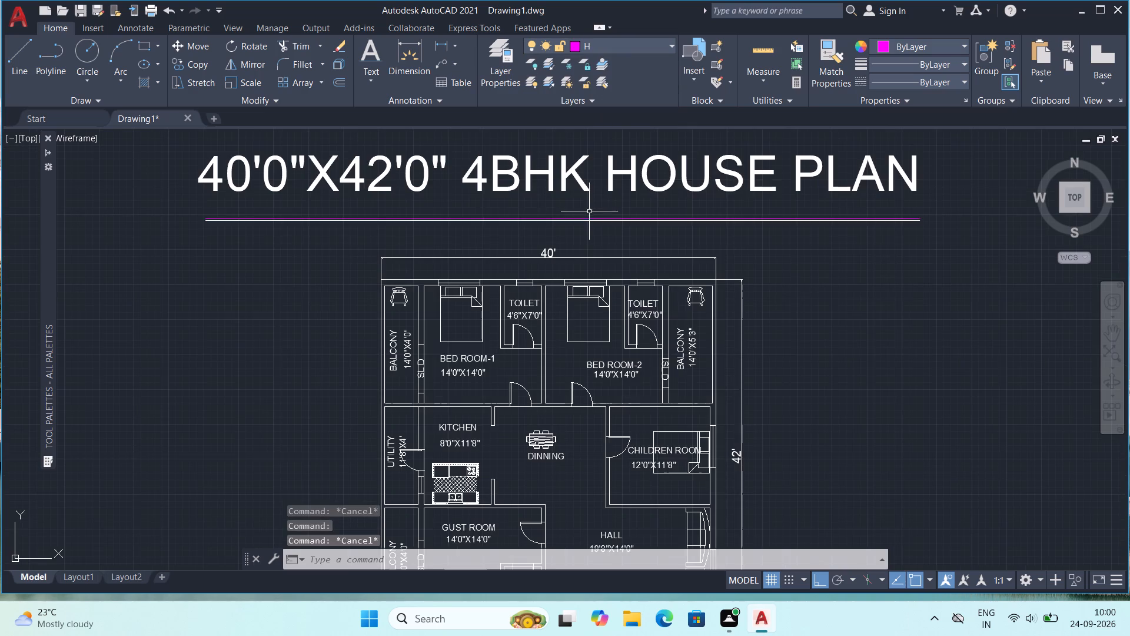
pyautogui.click(599, 220)
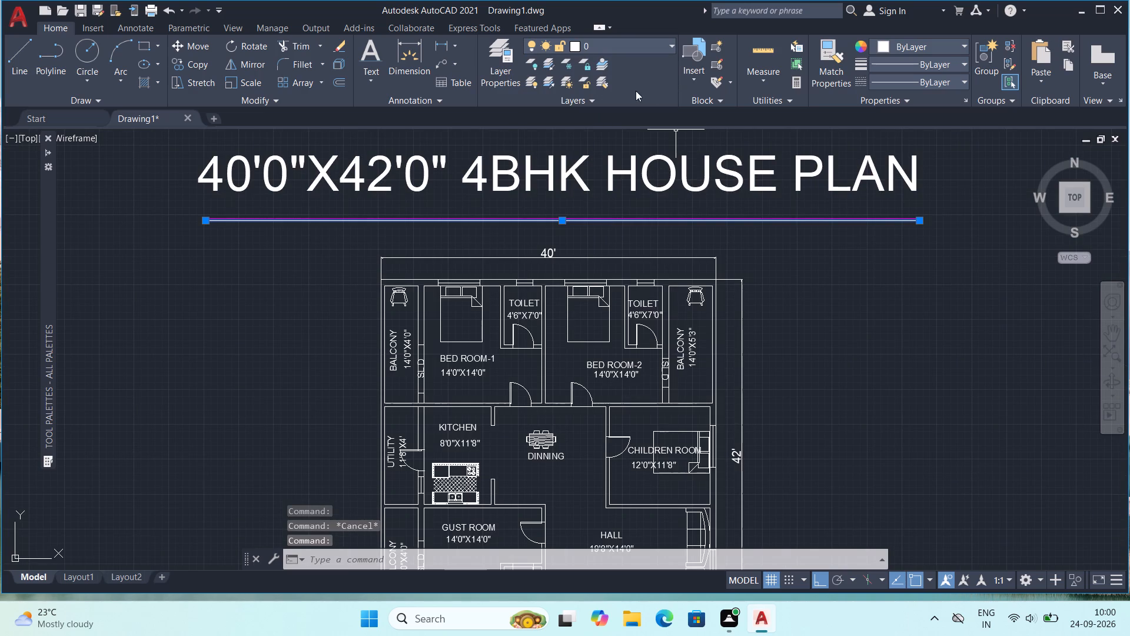
pyautogui.click(623, 47)
pyautogui.click(616, 98)
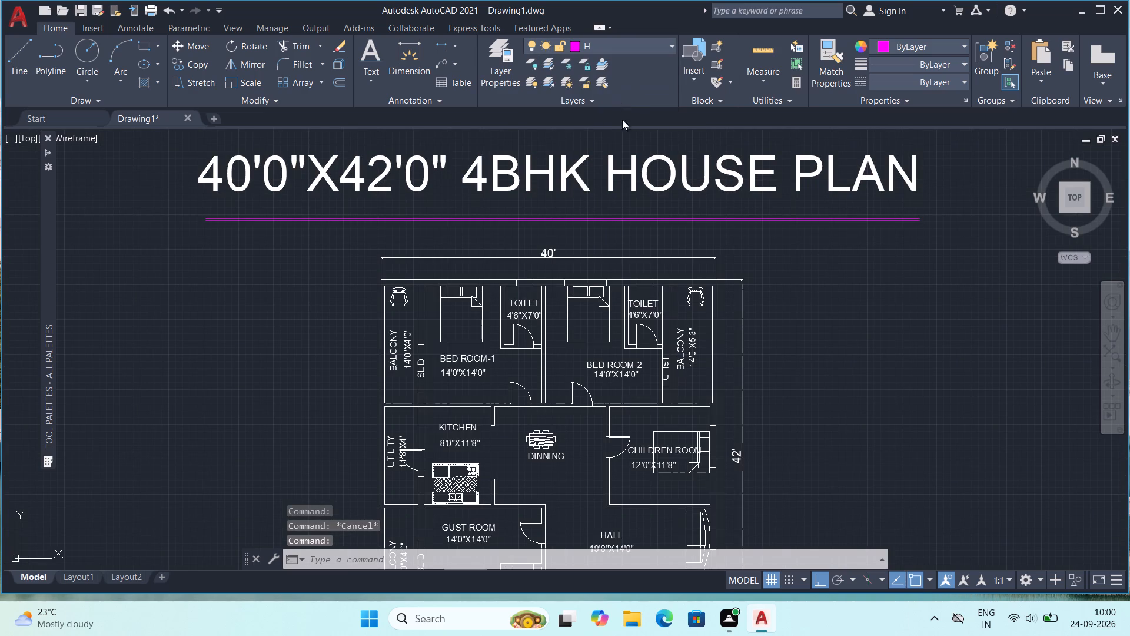
pyautogui.press('Escape')
pyautogui.scroll(-1, 759, 254)
pyautogui.moveTo(807, 282); pyautogui.dragTo(696, 263, button='middle')
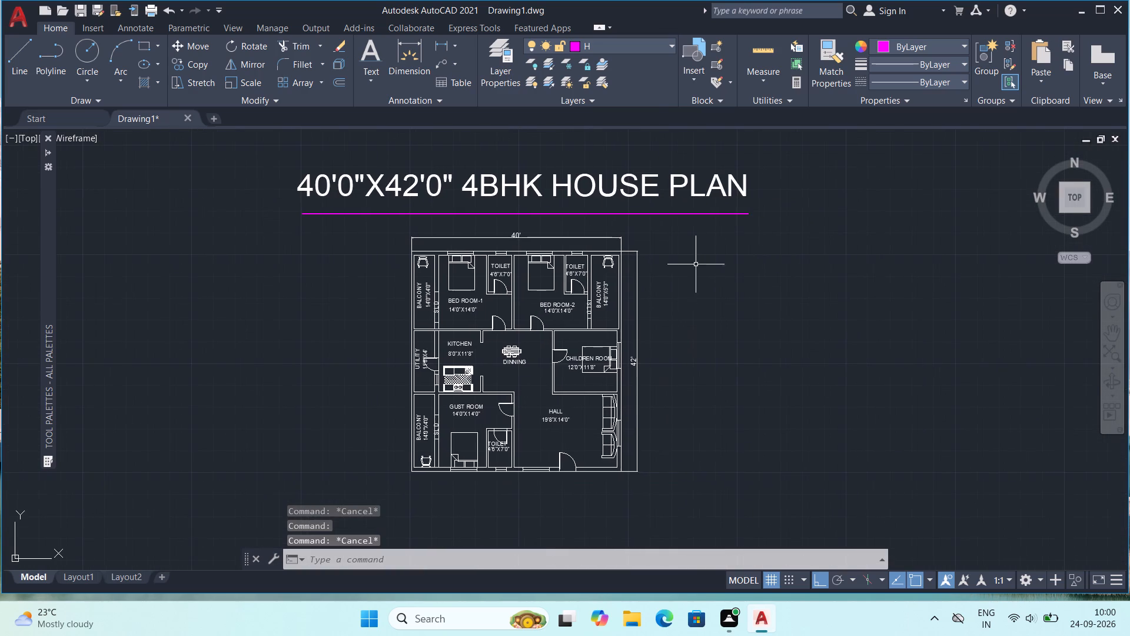
pyautogui.press('Escape')
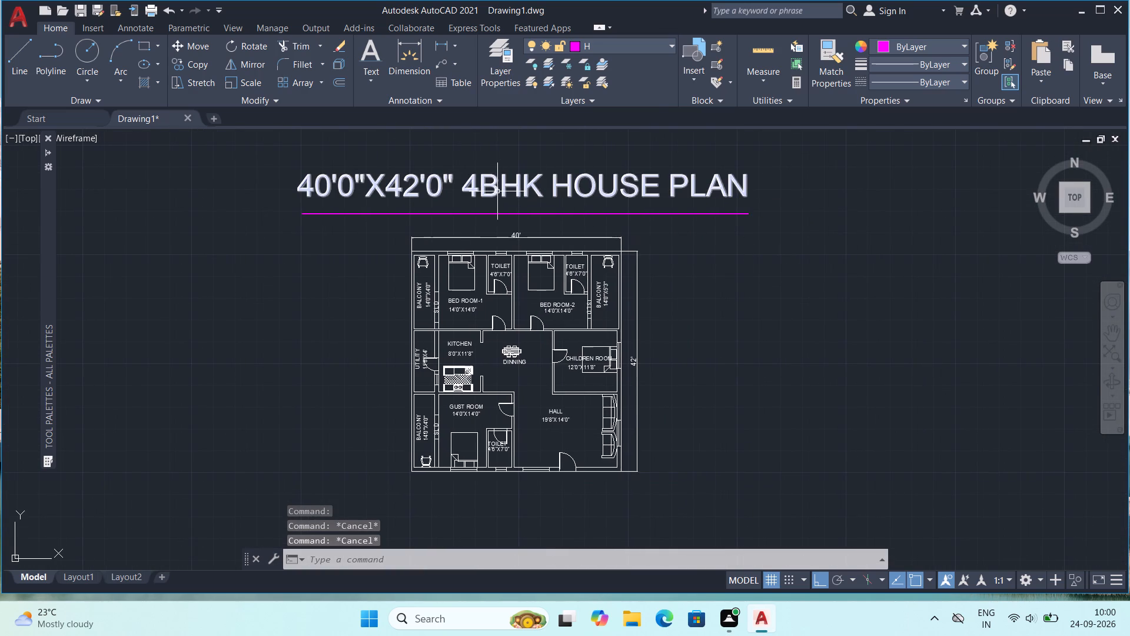
# Create another new layer named GHH and give it blue index colour 170.
pyautogui.click(497, 190)
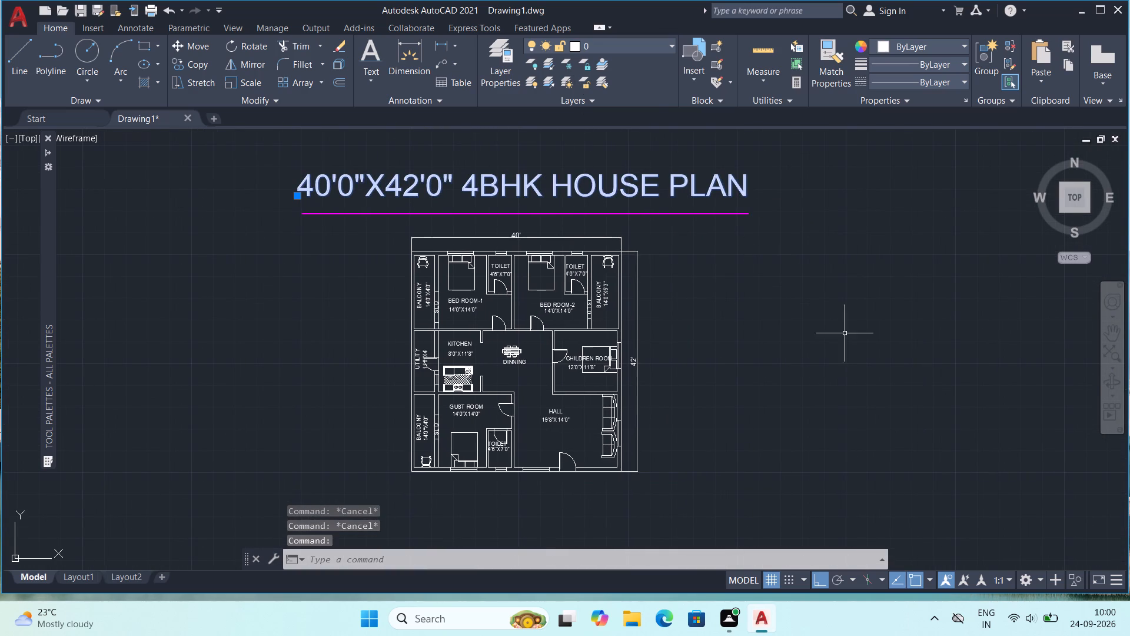
pyautogui.click(831, 324)
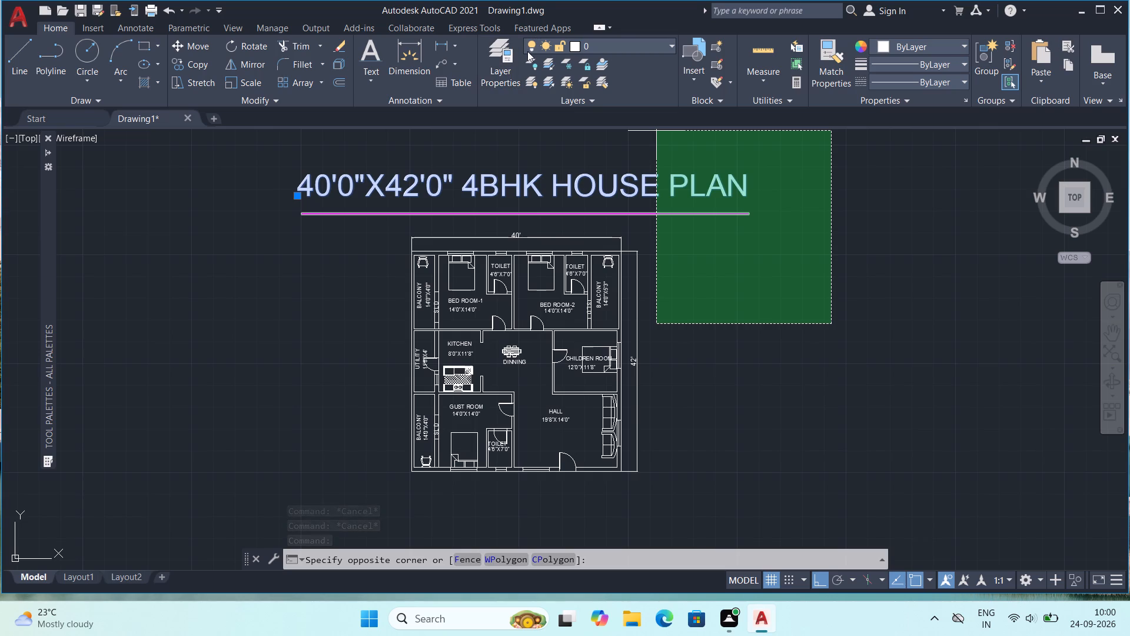
pyautogui.click(509, 78)
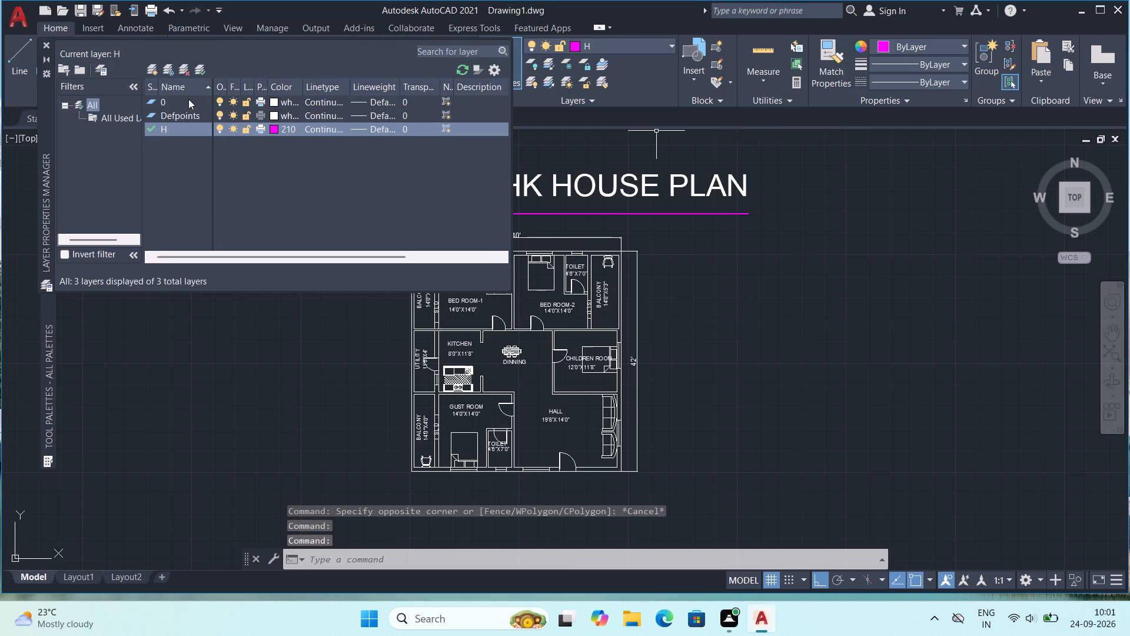
pyautogui.click(154, 67)
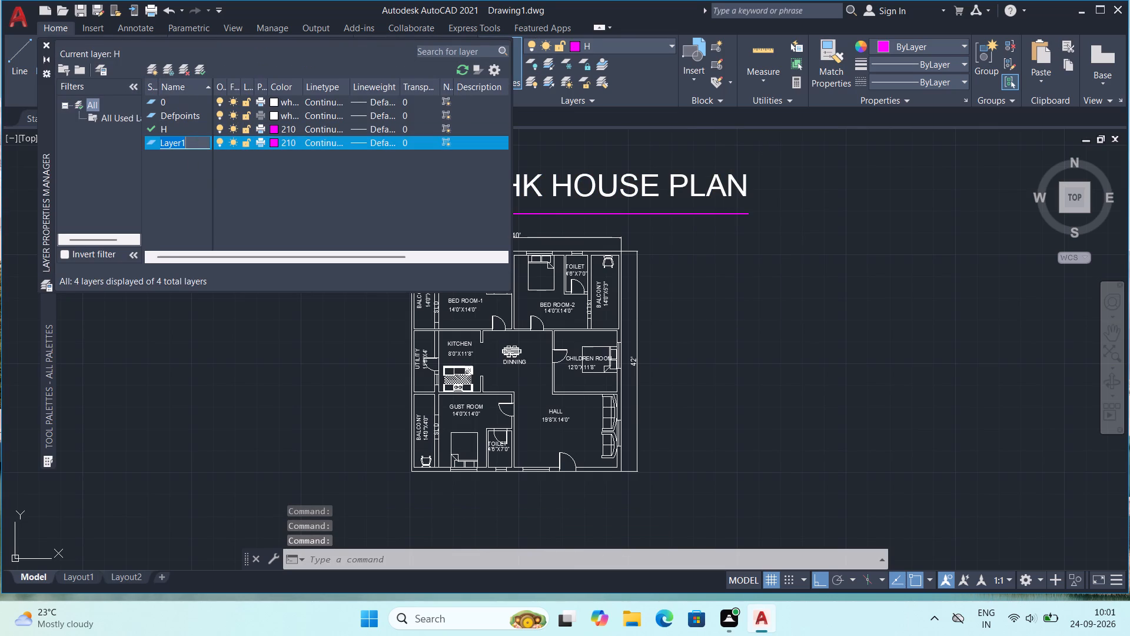
pyautogui.write('GHH')
pyautogui.press('Return')
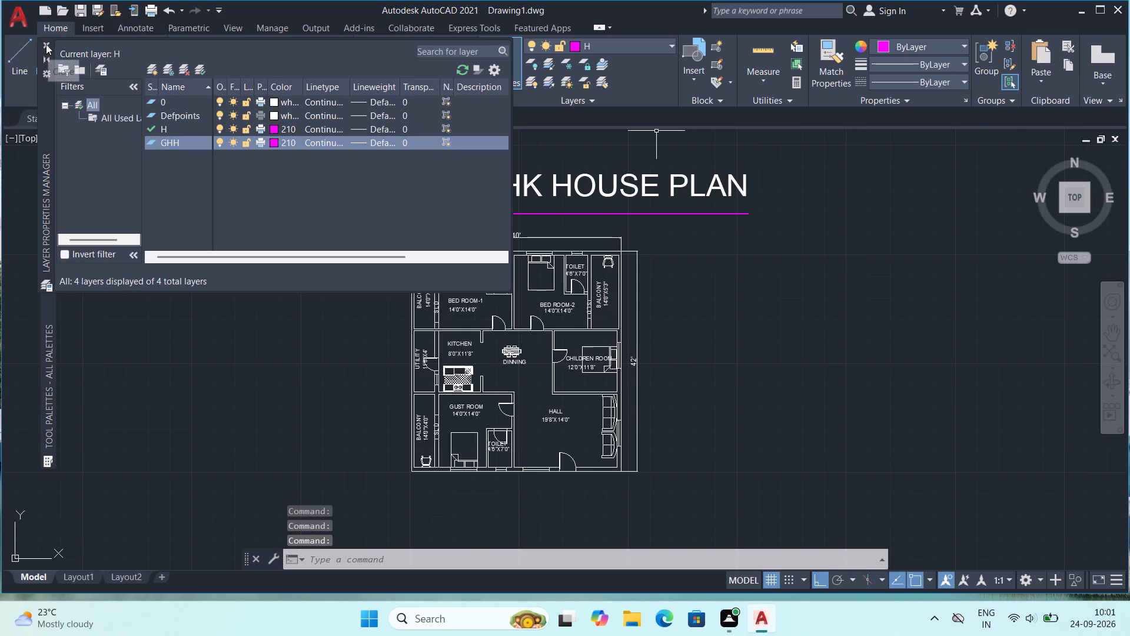
pyautogui.click(275, 140)
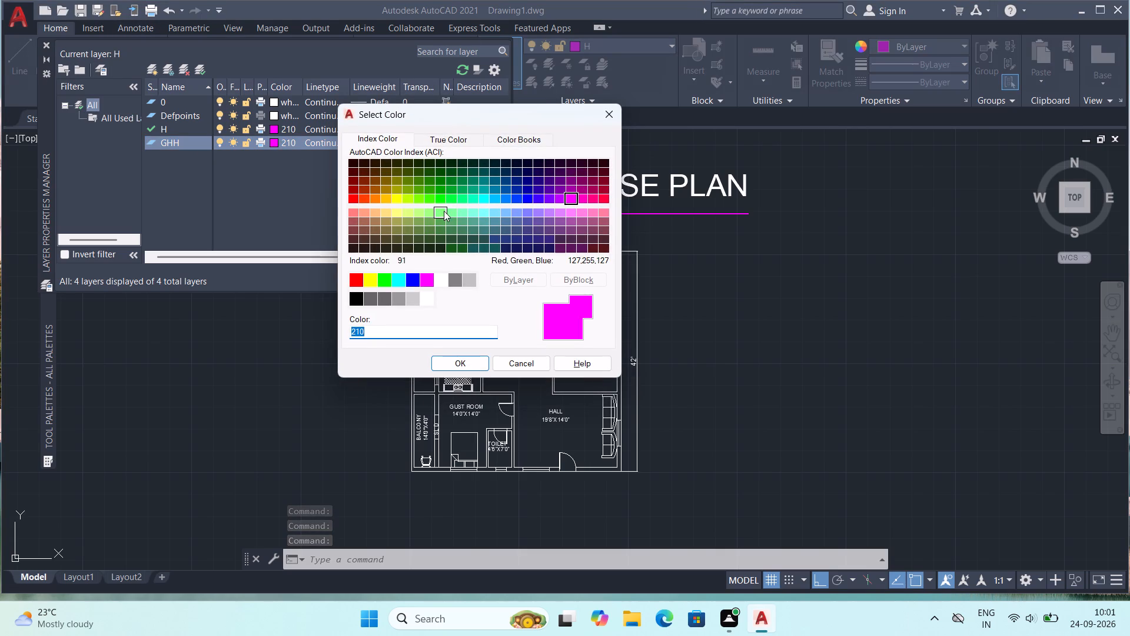
pyautogui.moveTo(363, 199); pyautogui.dragTo(365, 204)
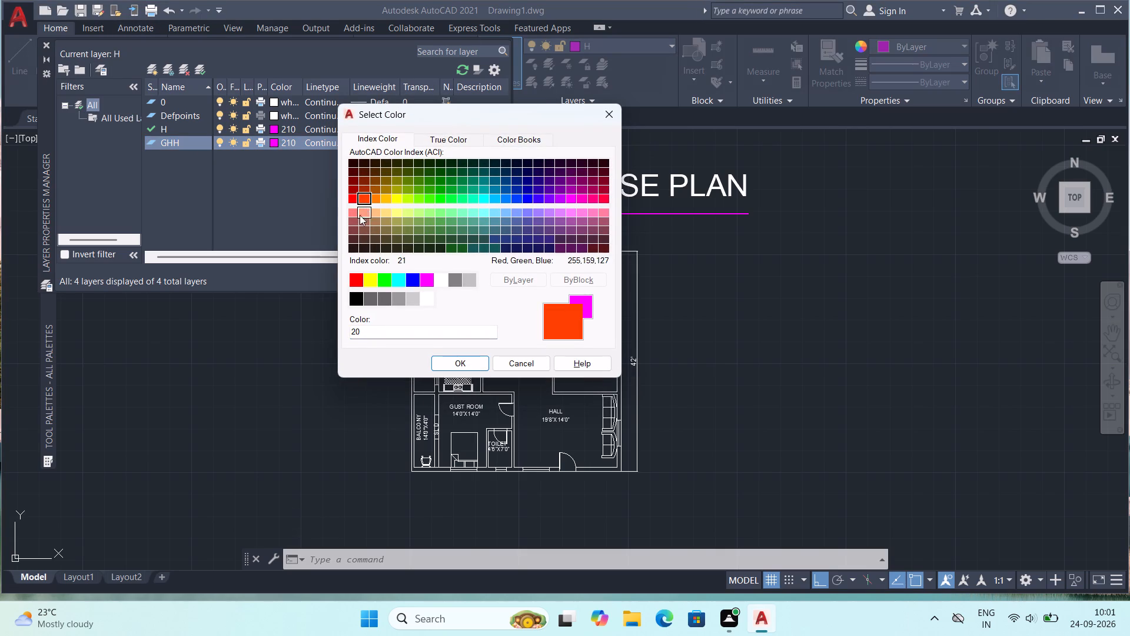
pyautogui.click(467, 233)
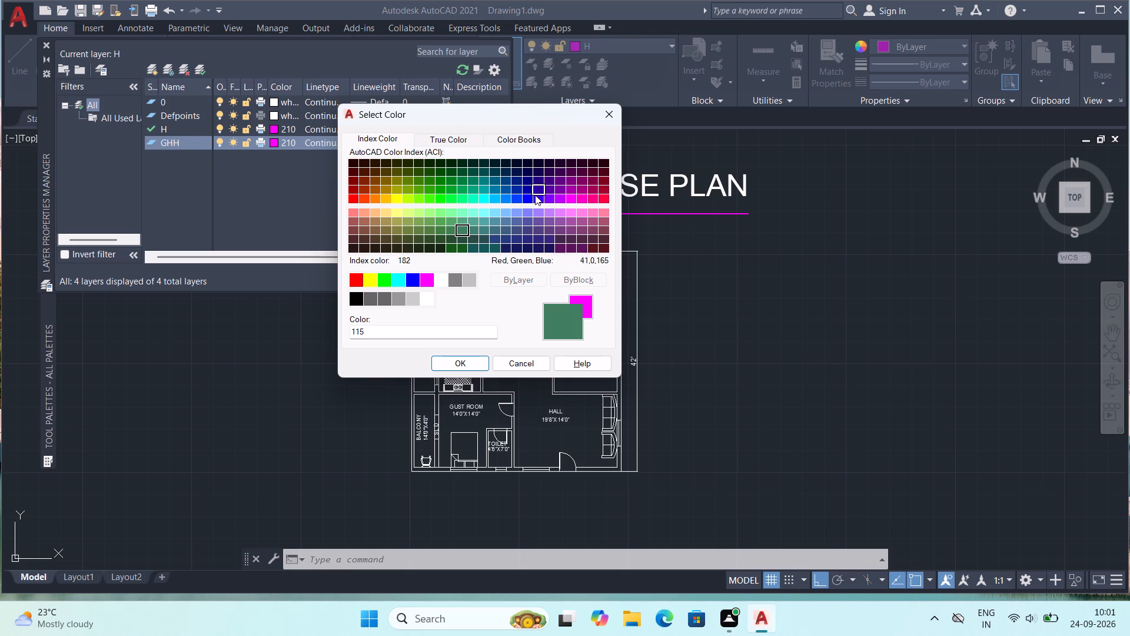
pyautogui.click(533, 200)
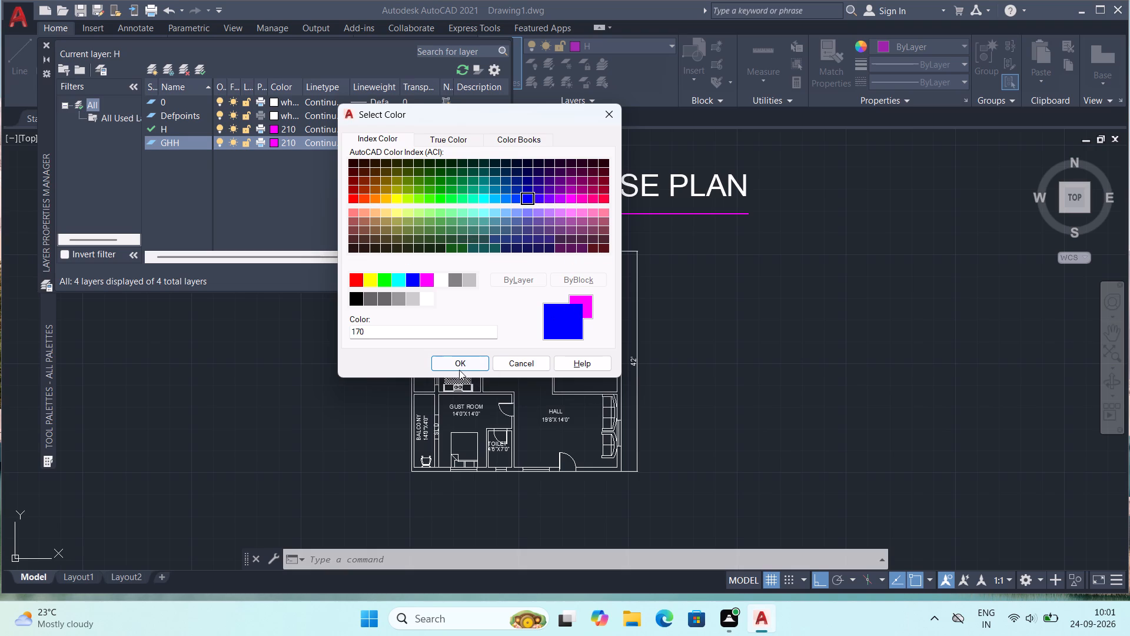
pyautogui.click(459, 361)
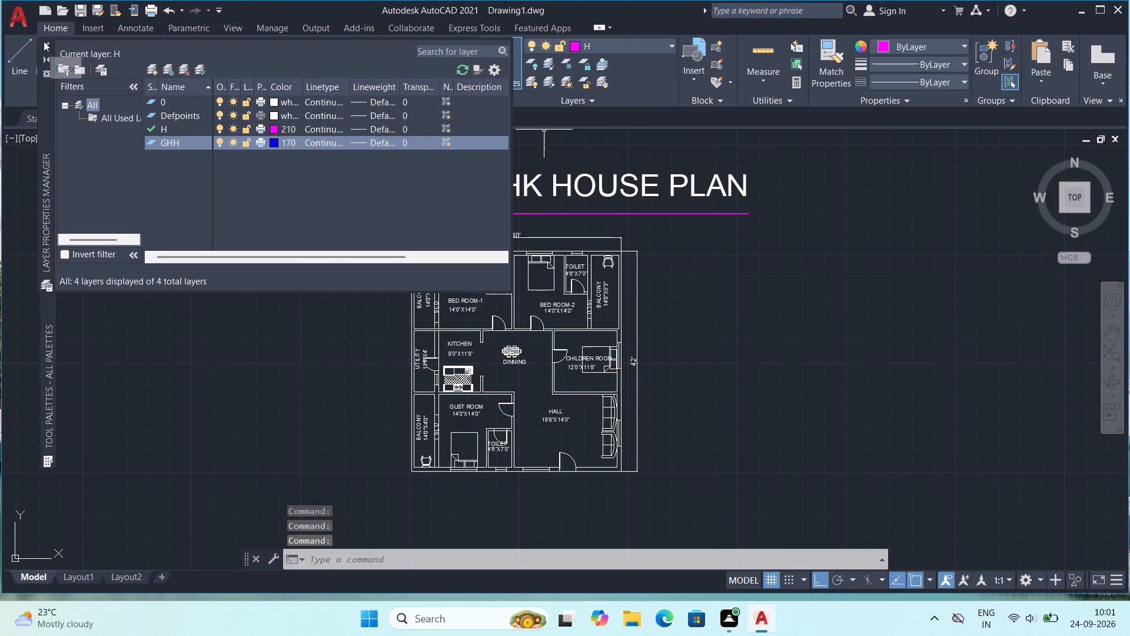
pyautogui.click(44, 40)
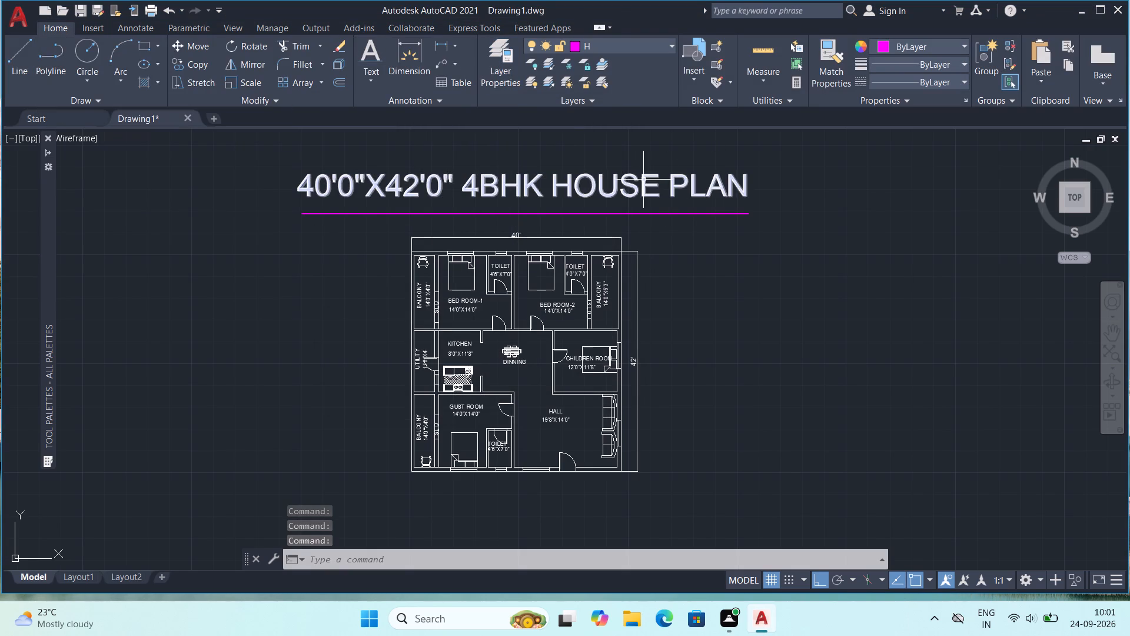
# Assign the 40'0"X42'0" 4BHK HOUSE PLAN title text to layer GHH.
pyautogui.click(643, 180)
pyautogui.click(652, 45)
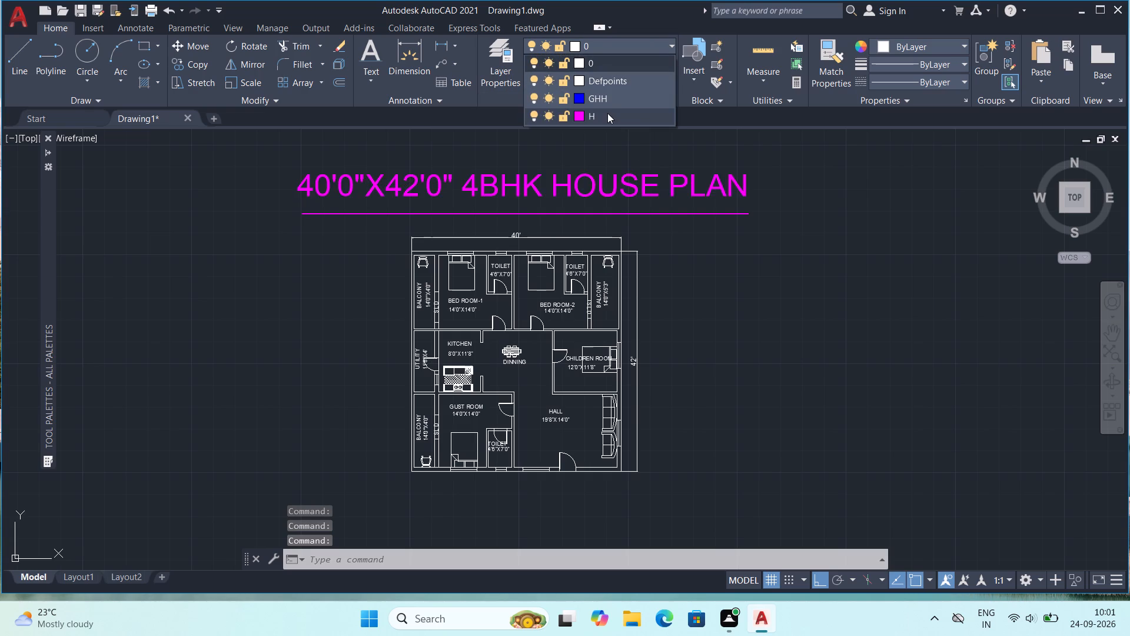
pyautogui.click(599, 98)
pyautogui.click(840, 234)
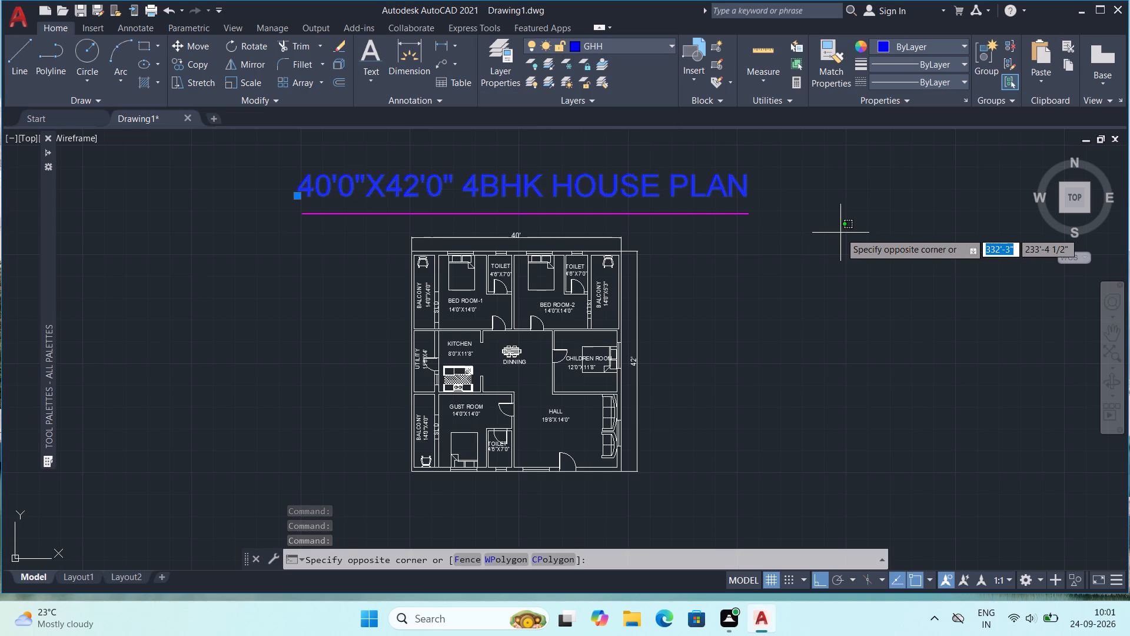
pyautogui.press('Escape')
pyautogui.press('Escape')
# Save the drawing in the Documents folder under the file name 40X42' 4BHK HOUSE PLAN.
pyautogui.moveTo(570, 249); pyautogui.dragTo(570, 267, button='middle')
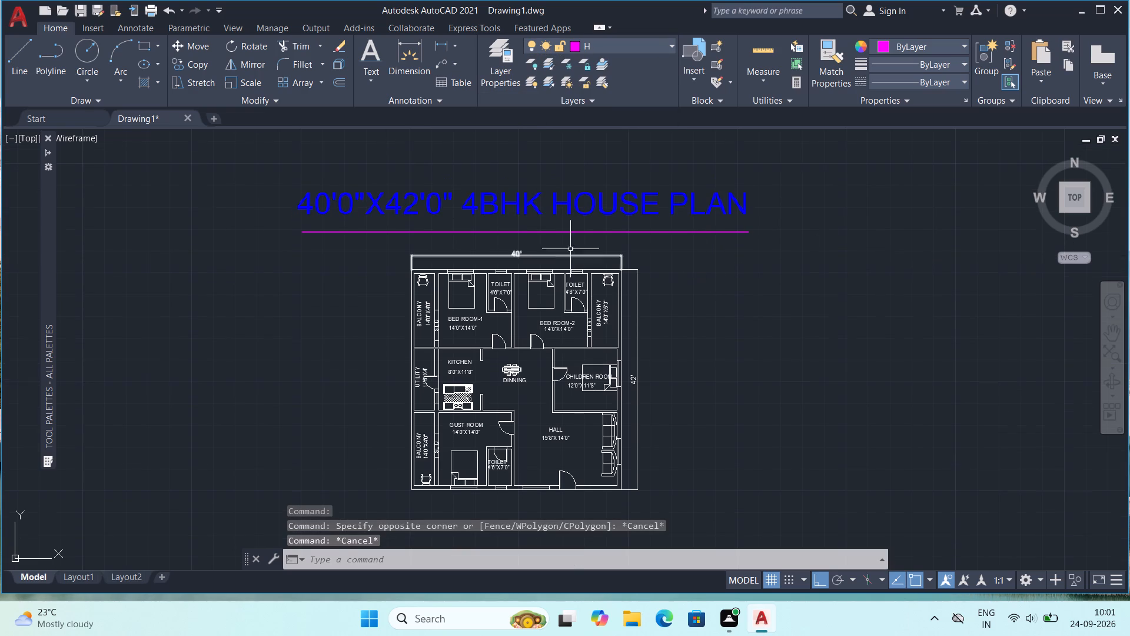
pyautogui.scroll(-1, 572, 245)
pyautogui.moveTo(600, 287); pyautogui.dragTo(591, 269, button='middle')
pyautogui.scroll(1, 551, 292)
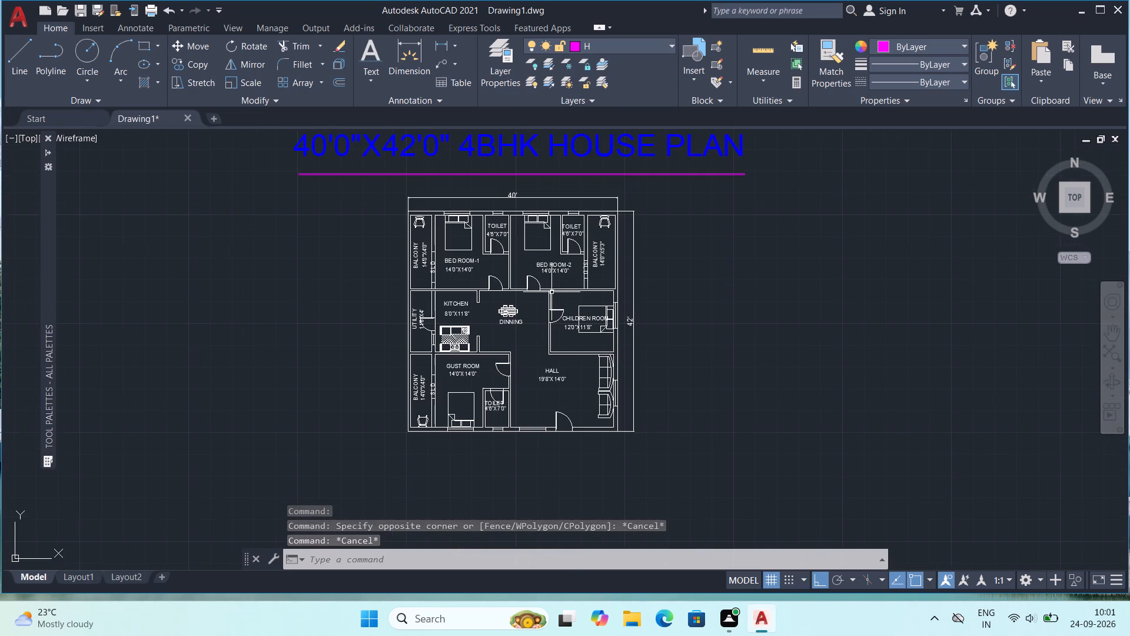
pyautogui.moveTo(686, 271); pyautogui.dragTo(677, 308, button='middle')
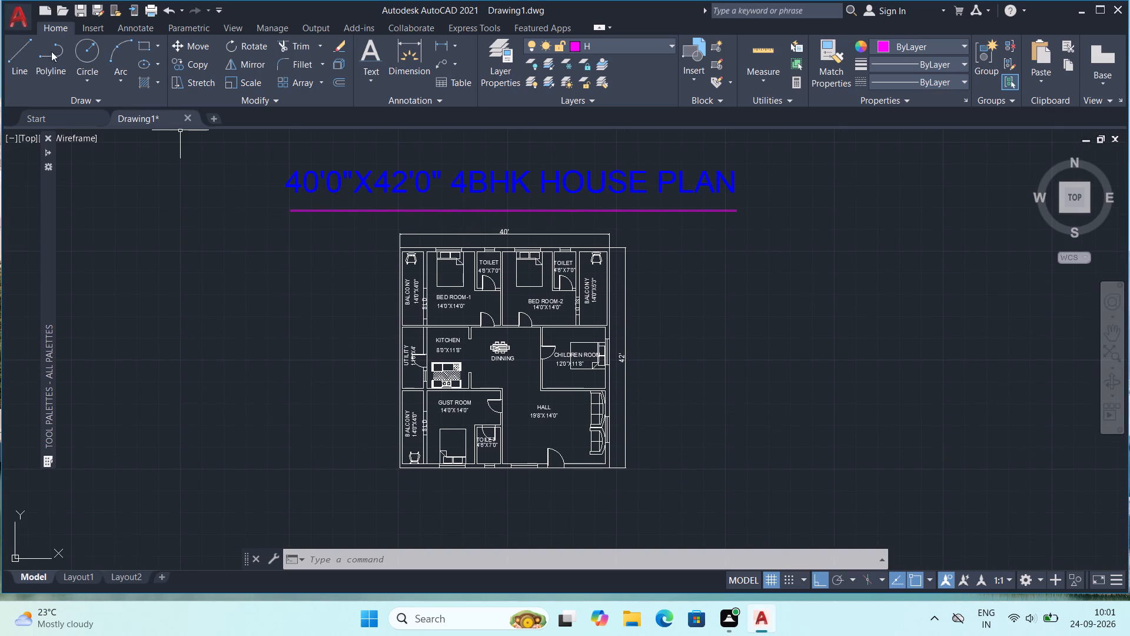
pyautogui.hotkey('ctrl', 's')
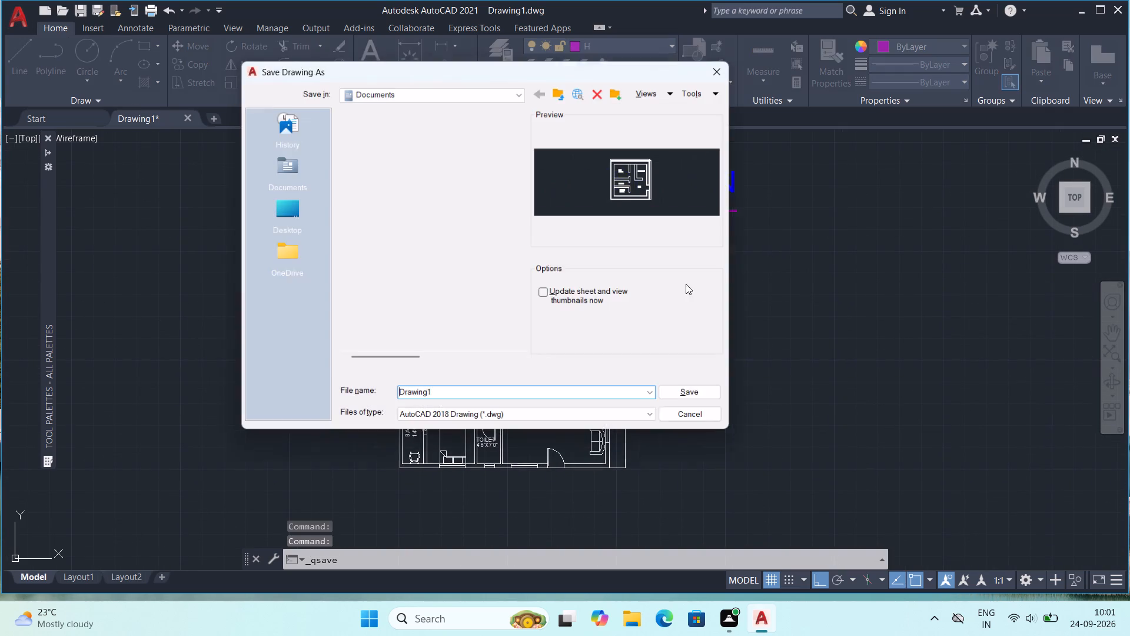
pyautogui.click(539, 402)
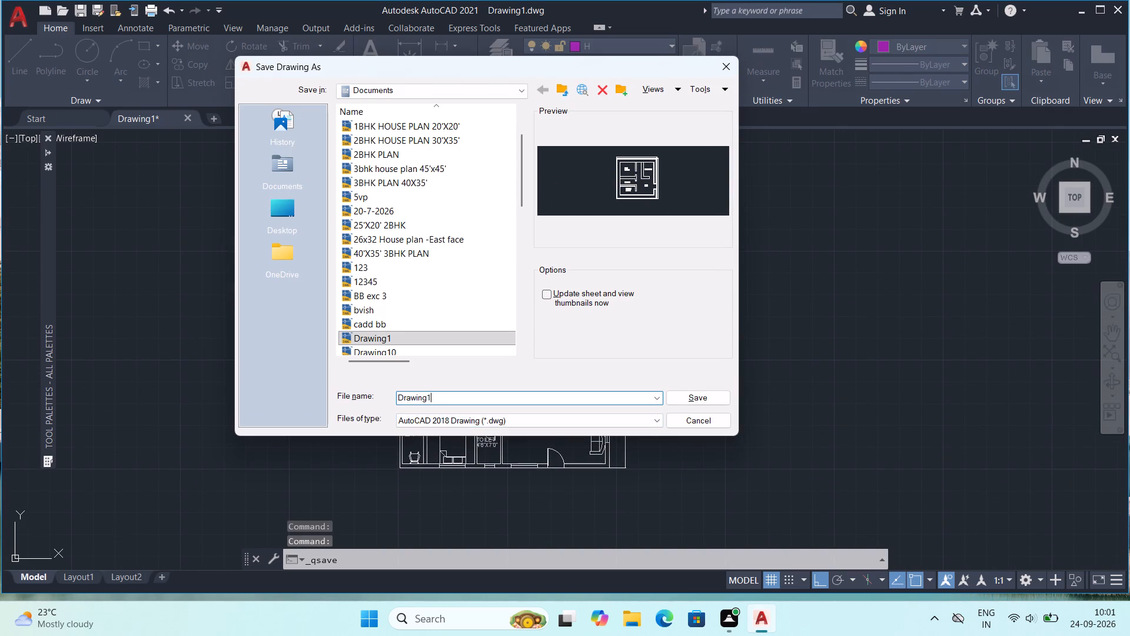
pyautogui.press('BackSpace')
pyautogui.press('BackSpace')
pyautogui.press('BackSpace')
pyautogui.press('BackSpace')
pyautogui.press('BackSpace')
pyautogui.press('BackSpace')
pyautogui.press('BackSpace')
pyautogui.press('BackSpace')
pyautogui.press('BackSpace')
pyautogui.press('BackSpace')
pyautogui.press('BackSpace')
pyautogui.press('BackSpace')
pyautogui.press('BackSpace')
pyautogui.press('BackSpace')
pyautogui.press('BackSpace')
pyautogui.press('BackSpace')
pyautogui.press('BackSpace')
pyautogui.press('BackSpace')
pyautogui.press('BackSpace')
pyautogui.press('BackSpace')
pyautogui.write('40')
pyautogui.press('x')
pyautogui.press('4')
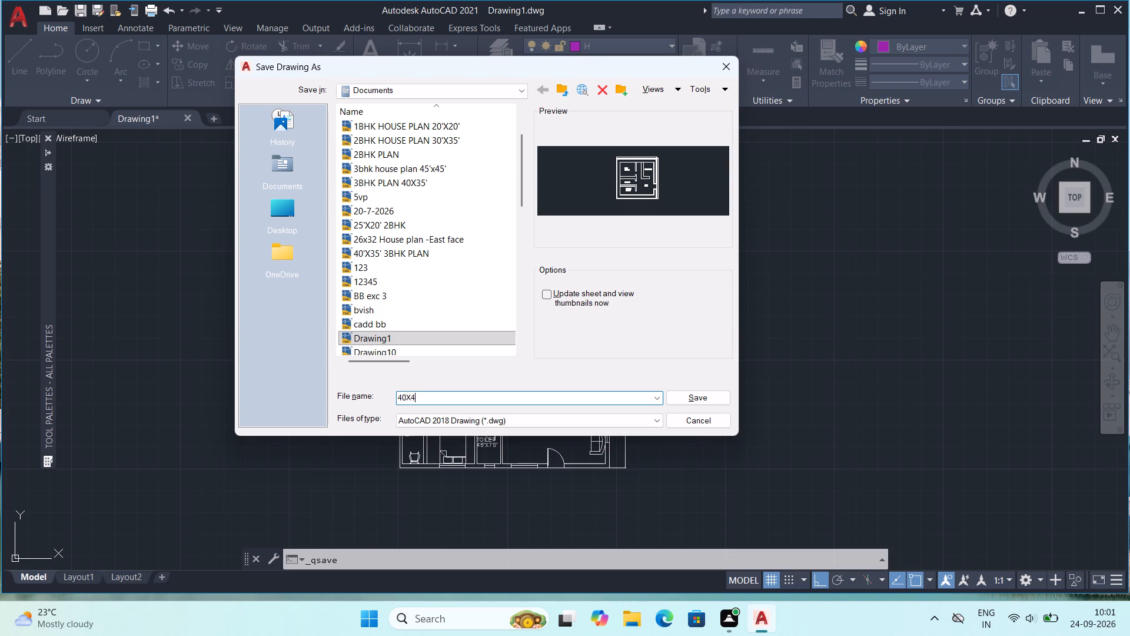
pyautogui.press('2')
pyautogui.press("'")
pyautogui.press('space')
pyautogui.write('4BHK HO')
pyautogui.write('USE')
pyautogui.press('space')
pyautogui.write('PLAN')
pyautogui.press('Return')
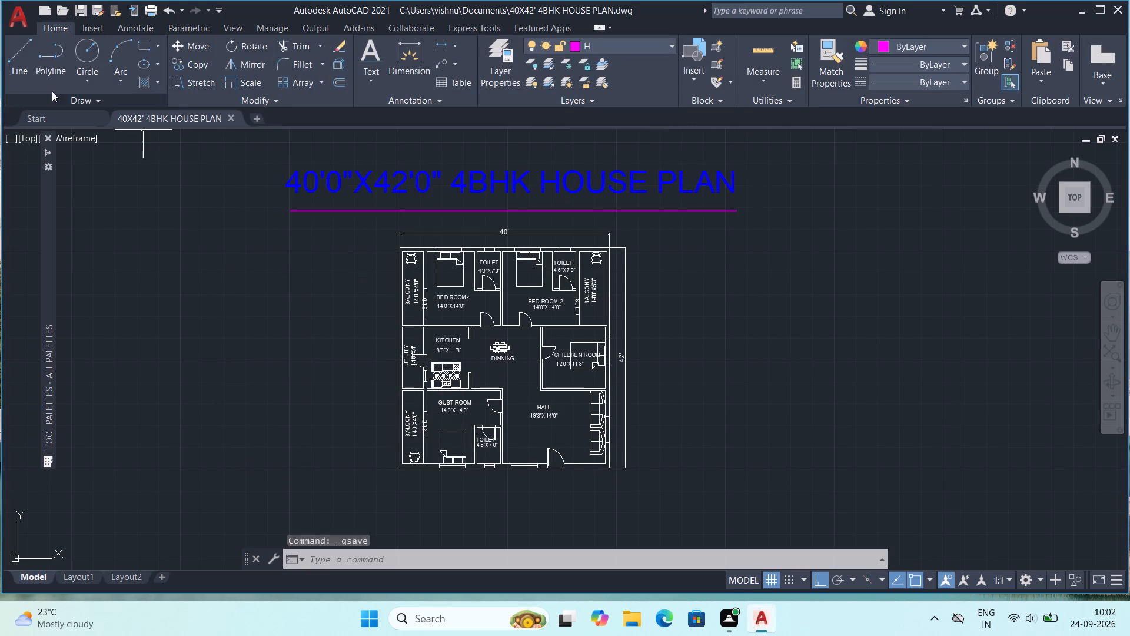
# Export the current display as a PDF named 40X42' 4BHK HOUSE PLAN in the Documents folder.
pyautogui.click(20, 22)
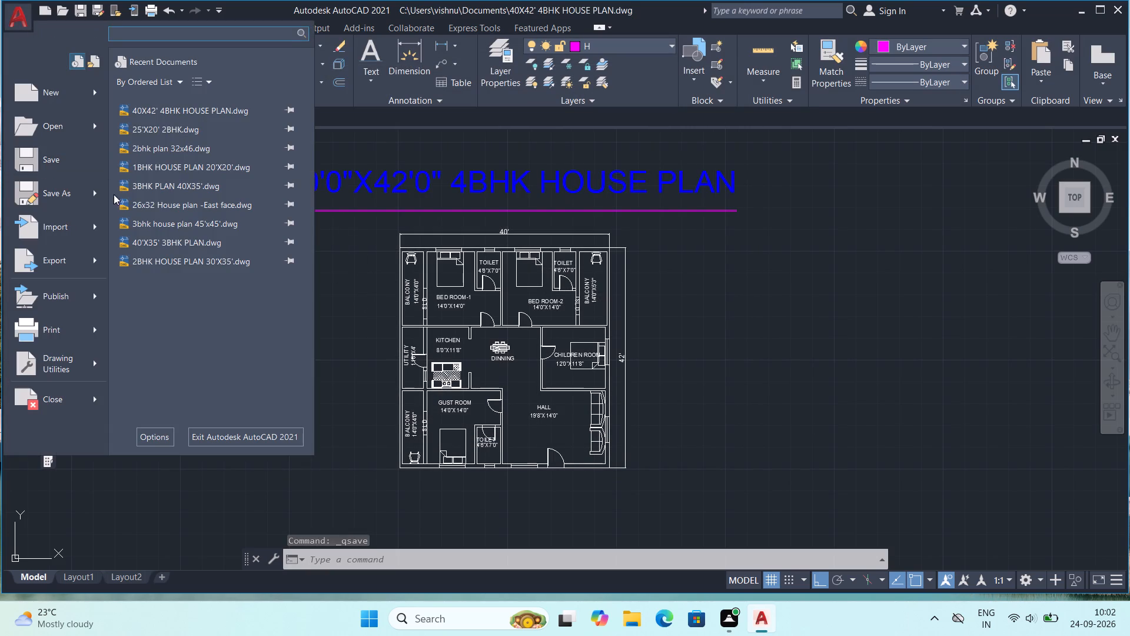
pyautogui.click(84, 259)
pyautogui.click(141, 256)
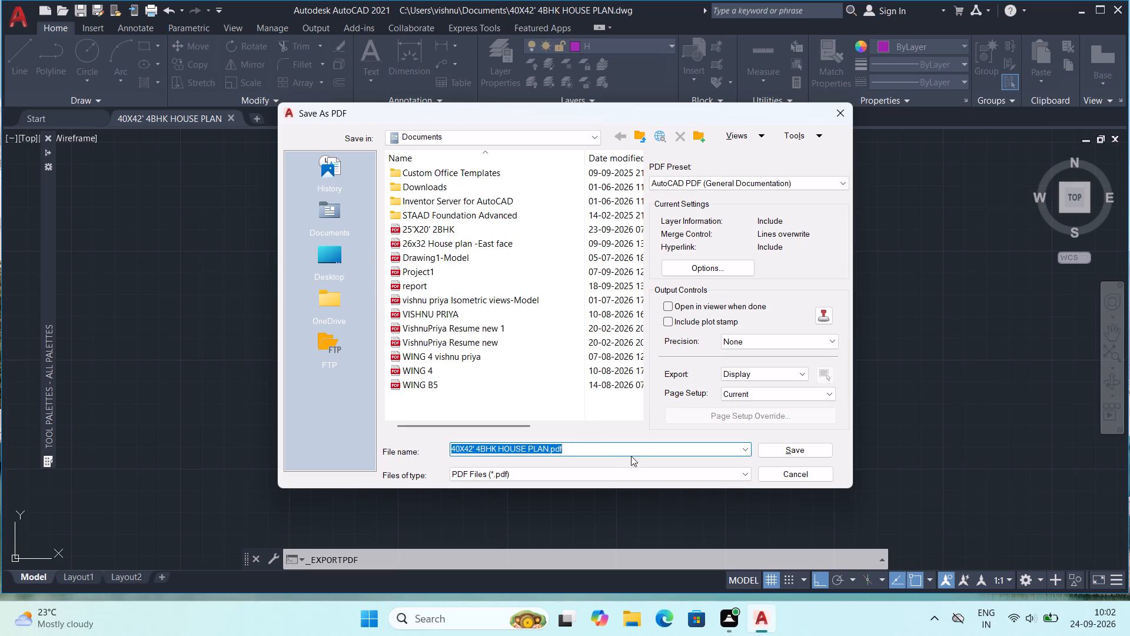
pyautogui.click(790, 451)
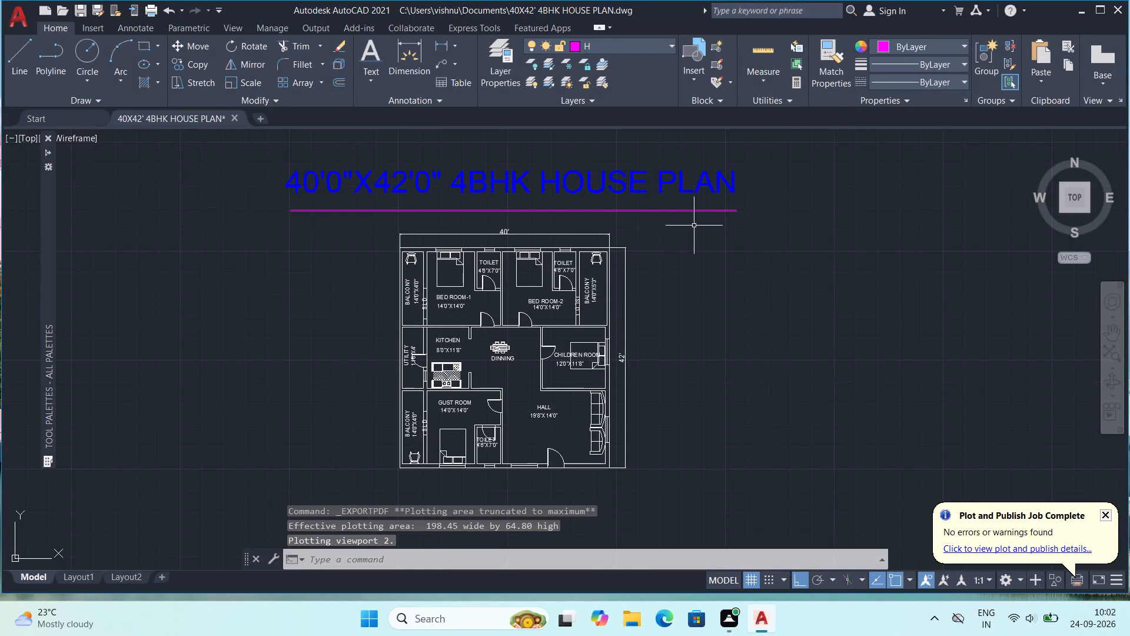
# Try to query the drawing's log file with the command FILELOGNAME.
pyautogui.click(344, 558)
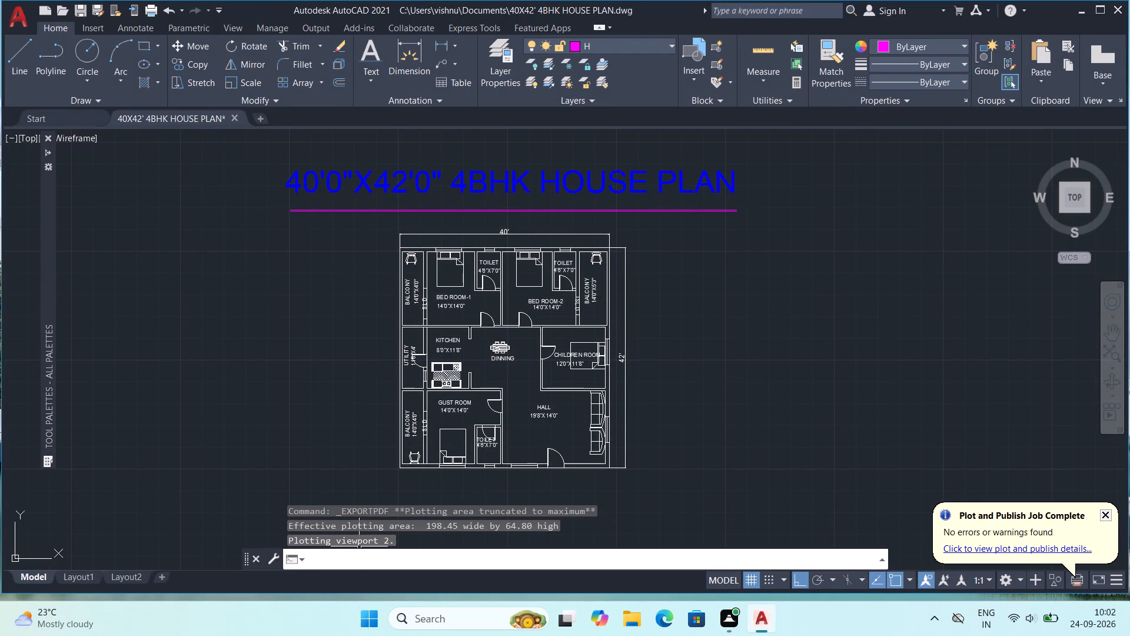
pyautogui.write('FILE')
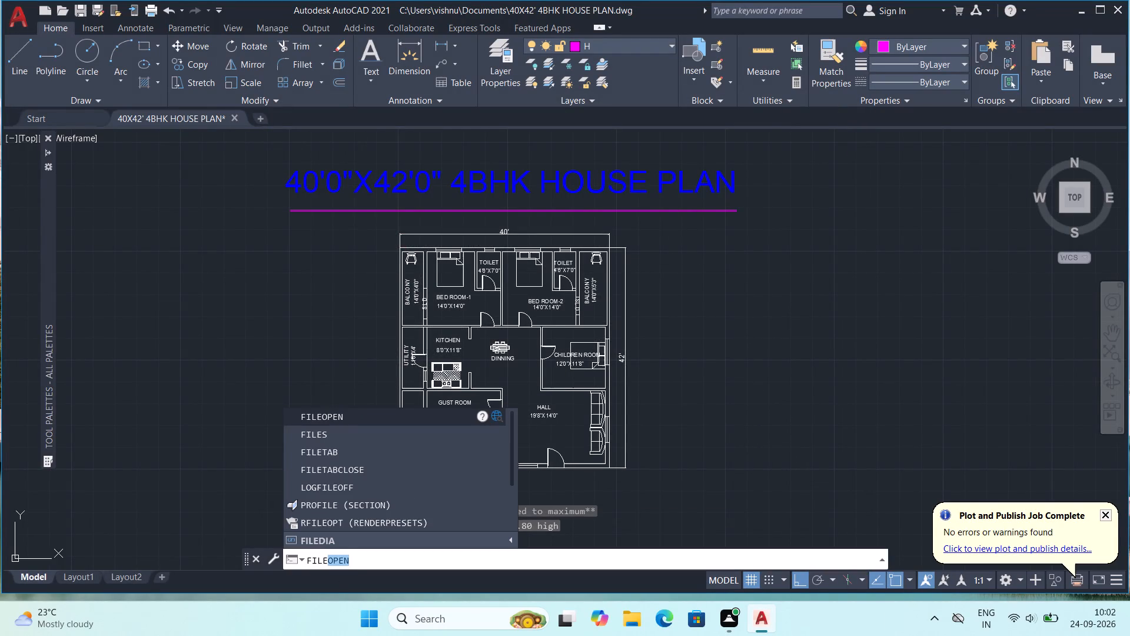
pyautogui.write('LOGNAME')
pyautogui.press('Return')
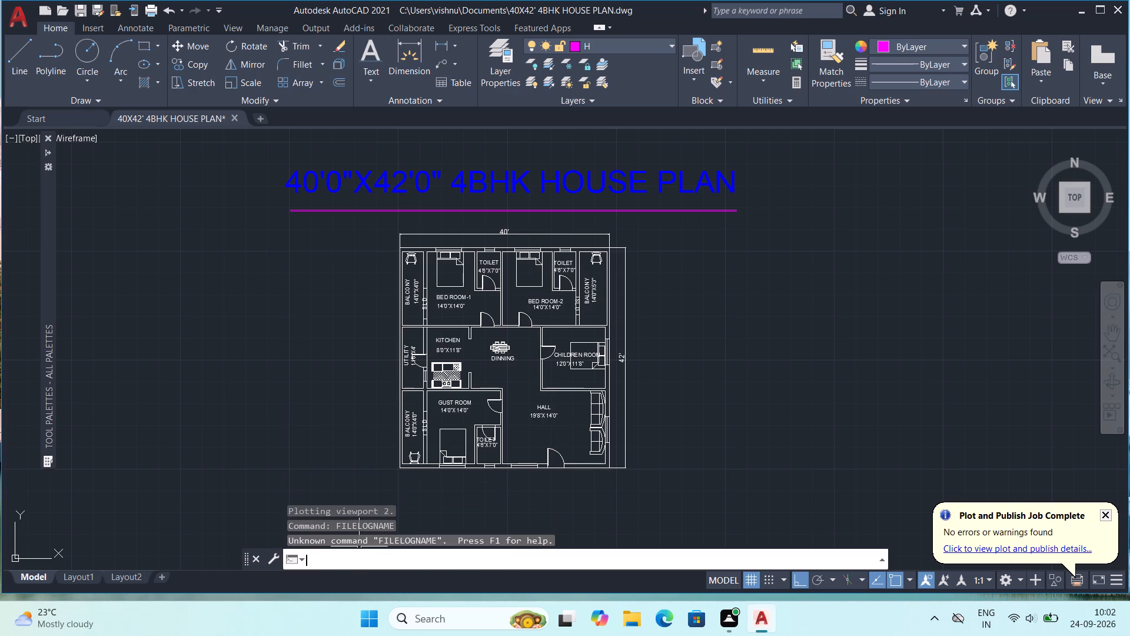
# Query the drawing's log file path with the LOGFILENAME system variable.
pyautogui.write('FI')
pyautogui.press('BackSpace')
pyautogui.press('BackSpace')
pyautogui.press('BackSpace')
pyautogui.press('BackSpace')
pyautogui.press('BackSpace')
pyautogui.press('BackSpace')
pyautogui.press('BackSpace')
pyautogui.press('BackSpace')
pyautogui.press('BackSpace')
pyautogui.write('LOG')
pyautogui.write('FILENAME')
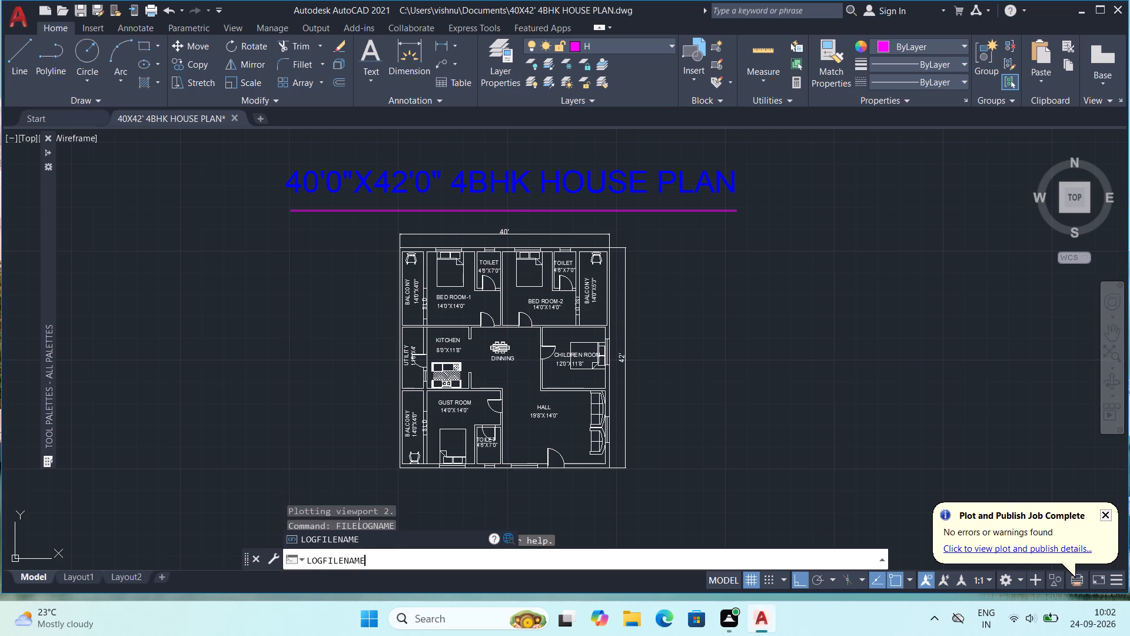
pyautogui.press('Return')
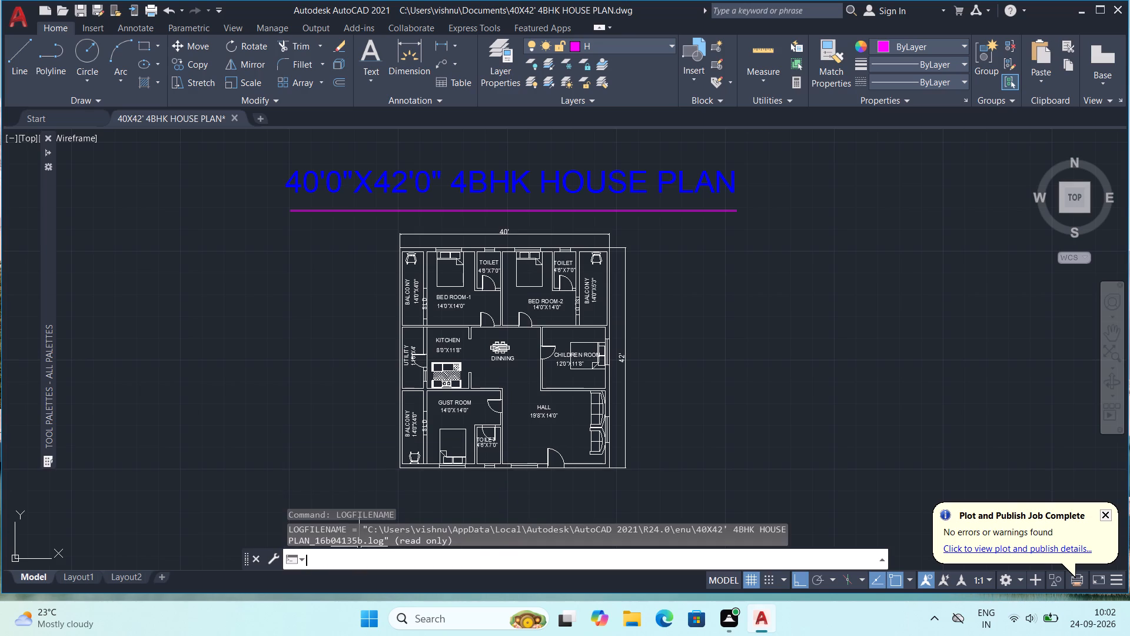